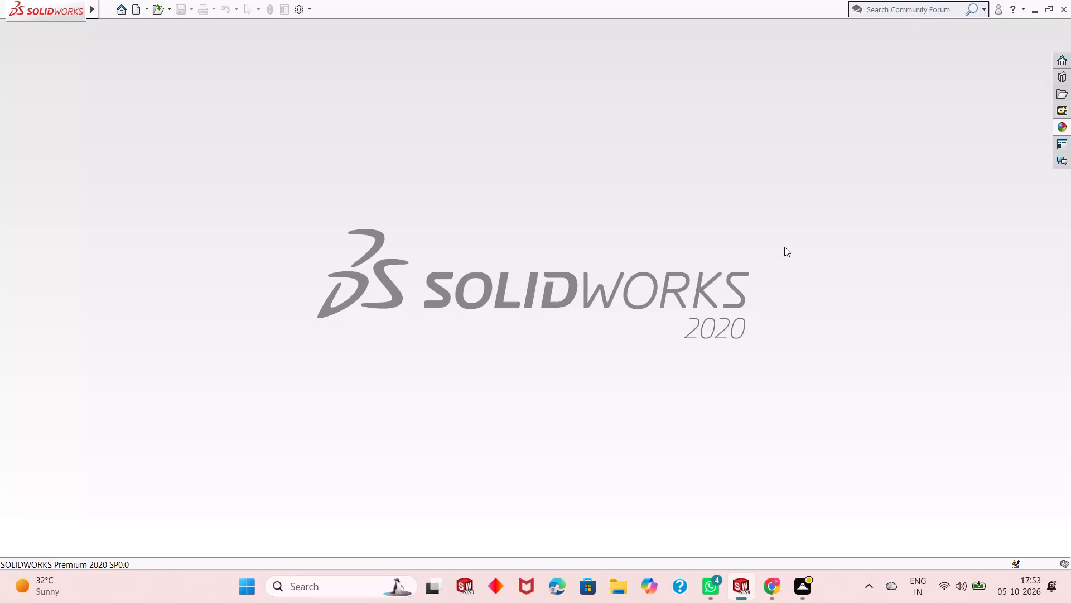
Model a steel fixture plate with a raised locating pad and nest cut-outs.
Create a new part document.
left_click(138, 0)
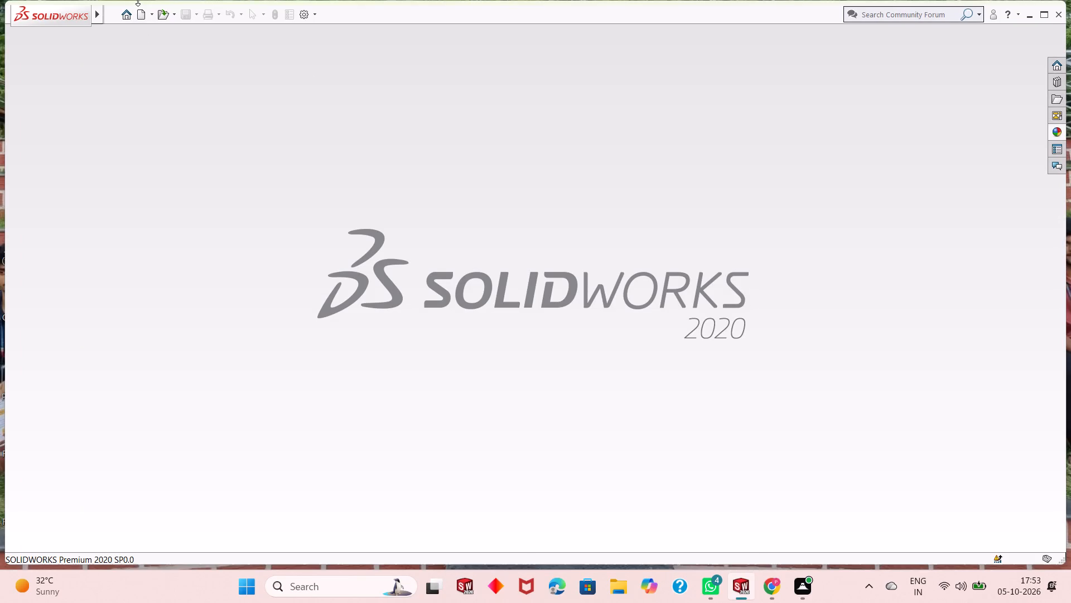
double_click(399, 13)
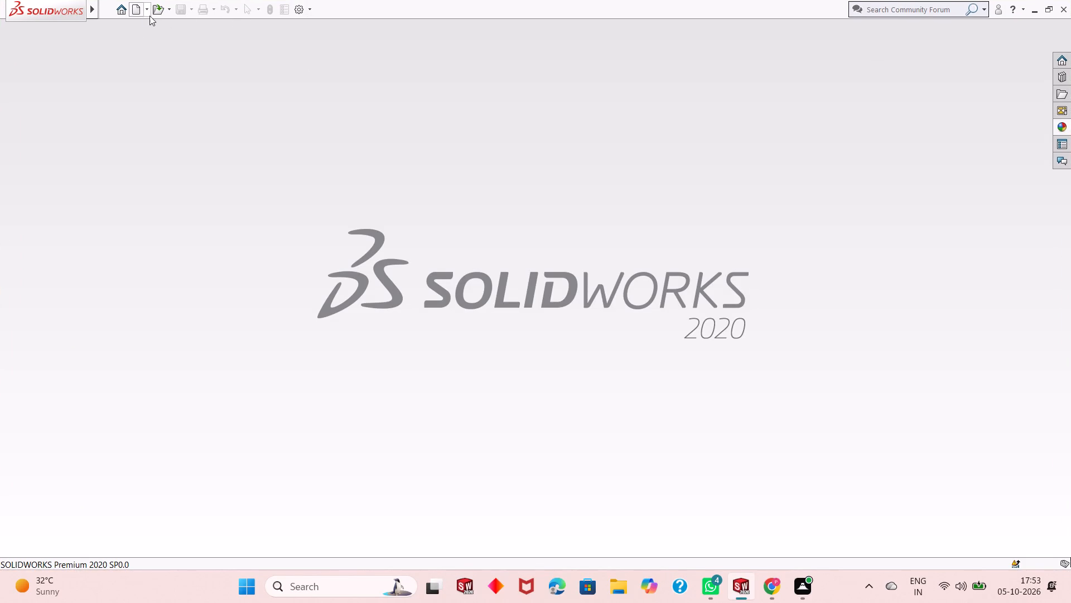
left_click(139, 11)
double_click(278, 275)
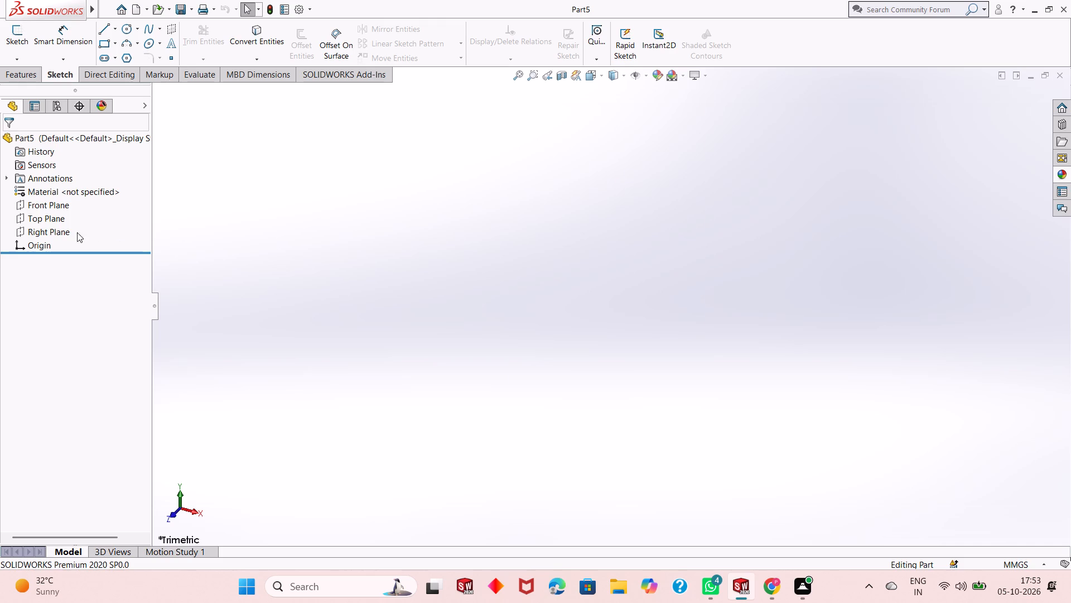
Sketch a center rectangle about 231 by 127 mm on the Front Plane, centred on the origin.
left_click(45, 206)
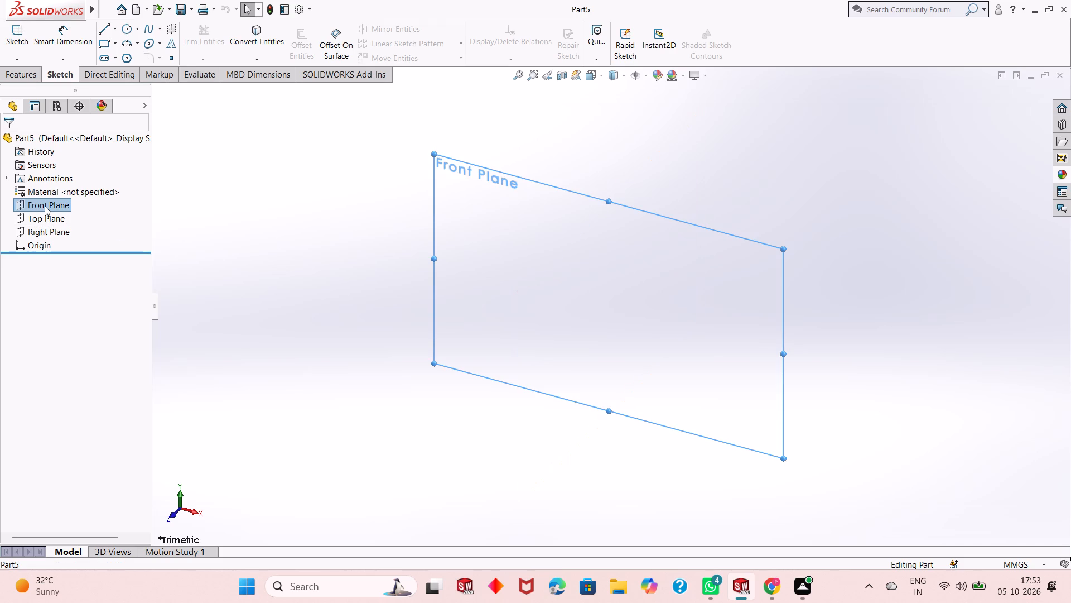
left_click(52, 199)
left_click(56, 183)
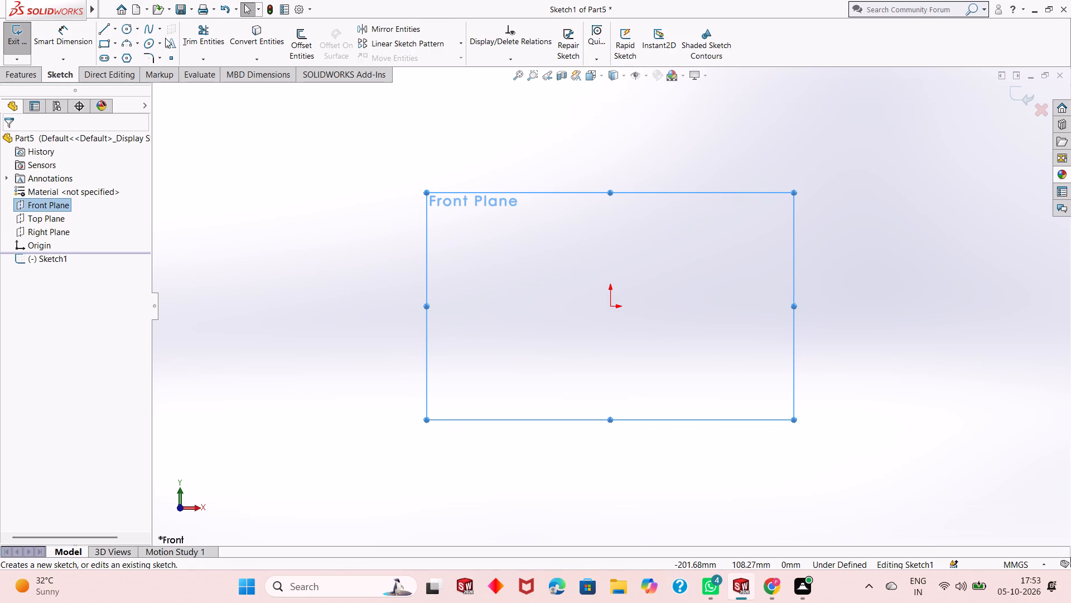
left_click(114, 41)
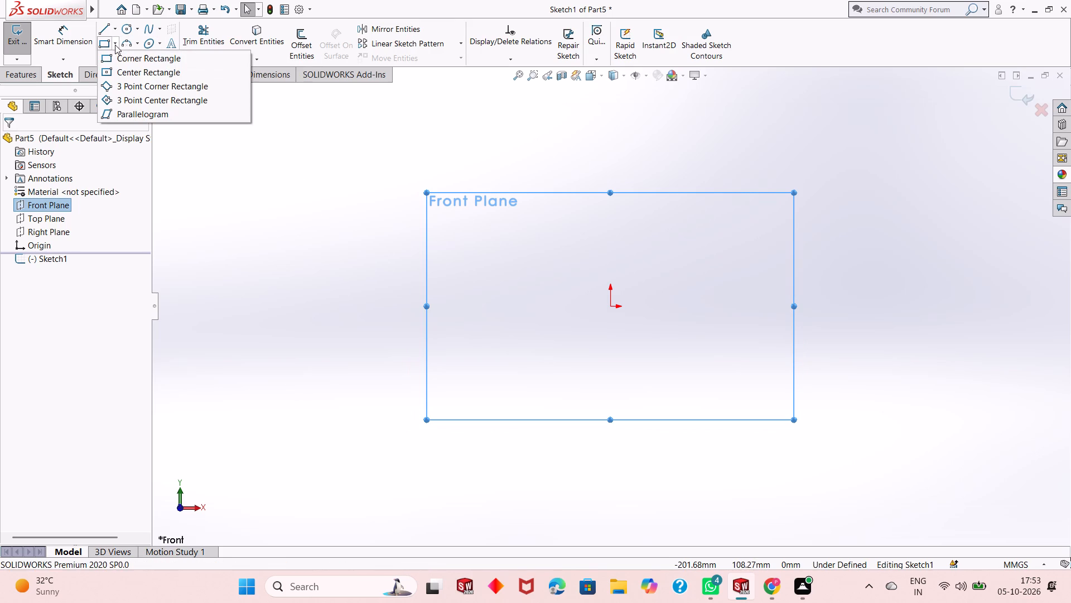
left_click(120, 69)
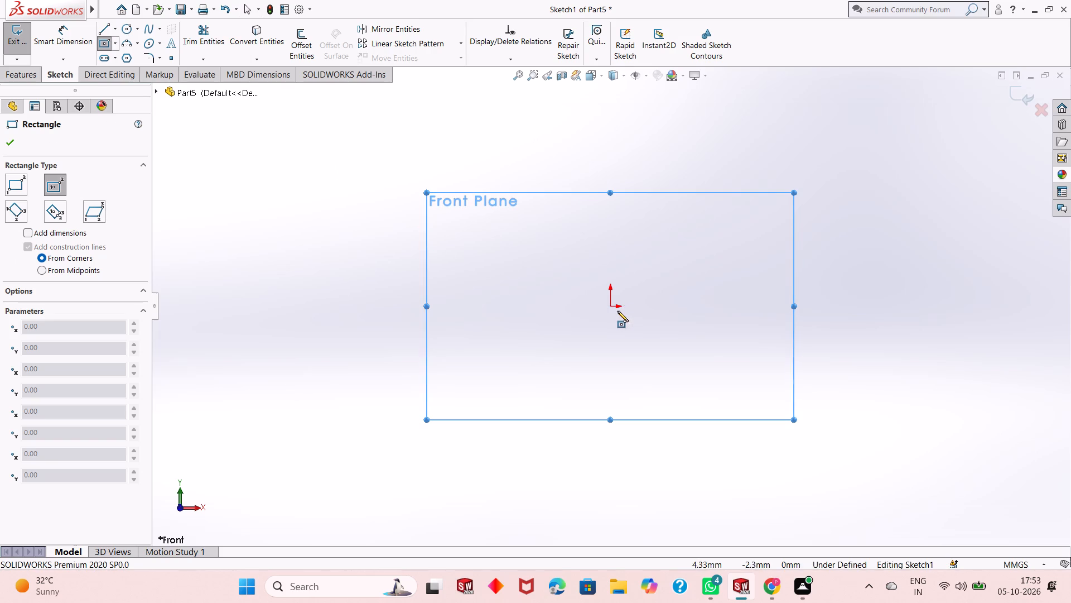
left_click(610, 307)
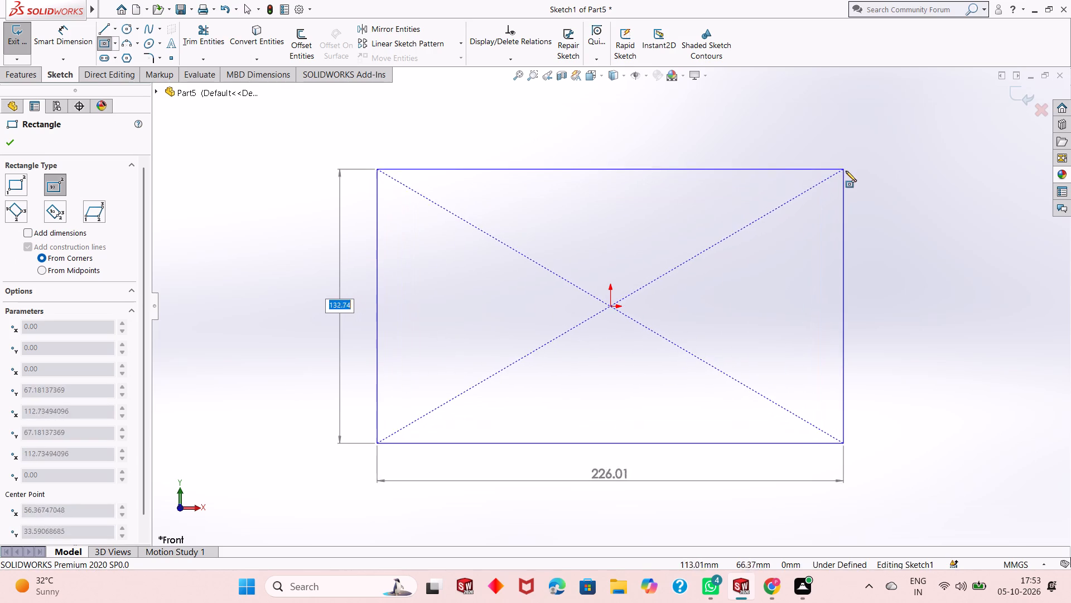
left_click(848, 175)
right_click(254, 253)
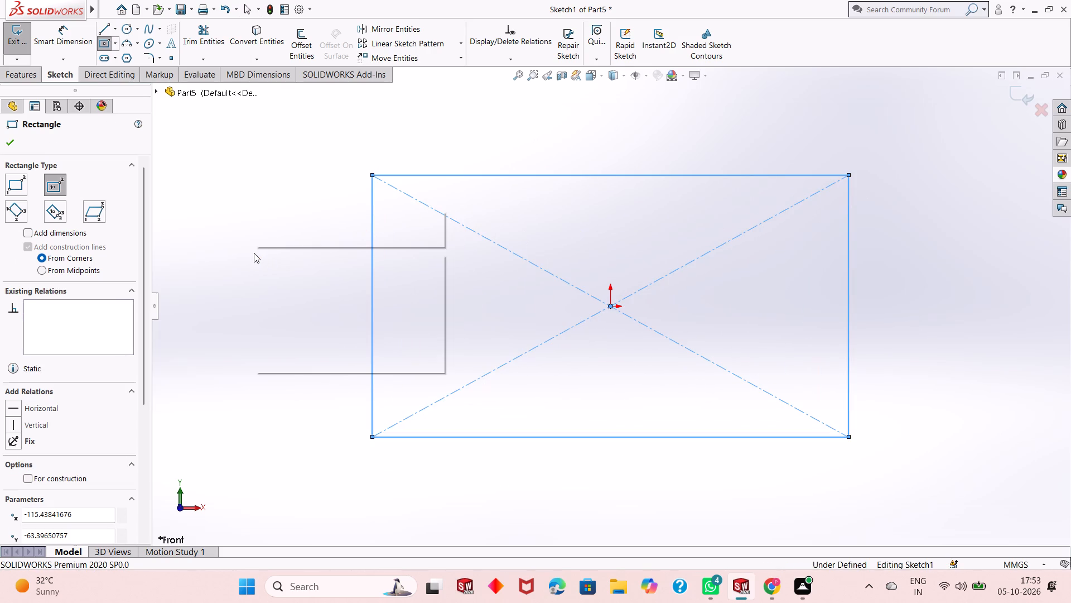
left_click(278, 261)
Dimension the rectangle to 100 mm wide and 70 mm high.
left_click(50, 33)
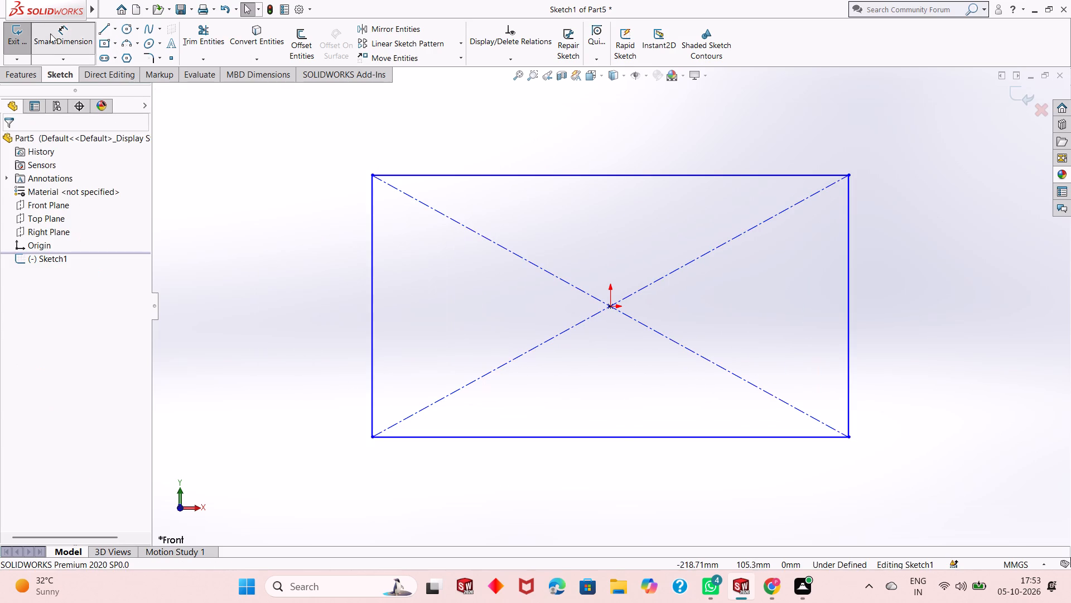
left_click(615, 437)
left_click(620, 487)
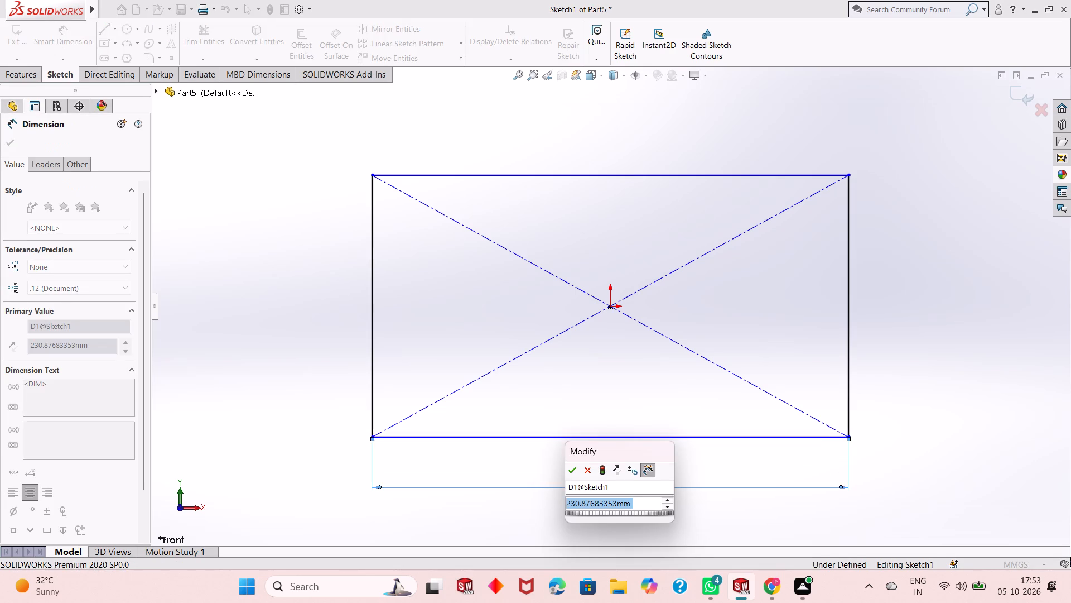
type("100")
key("Return")
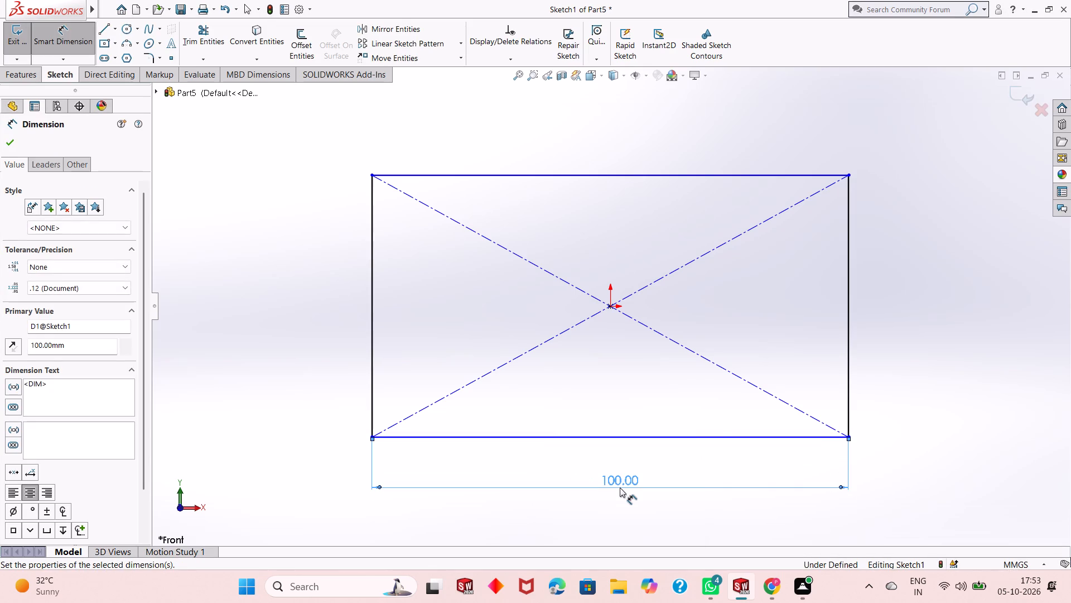
left_click(843, 386)
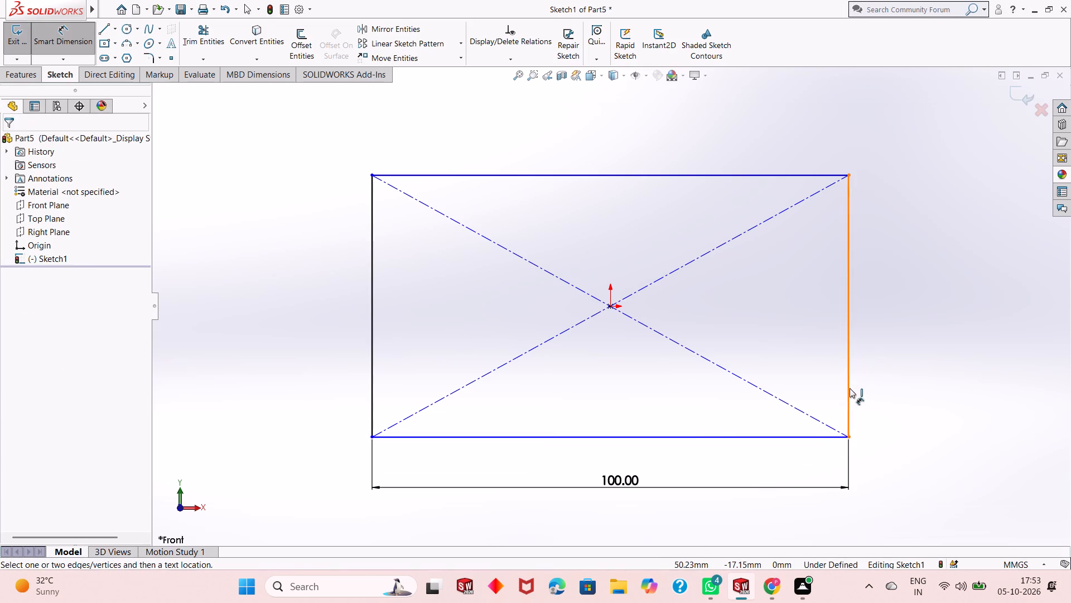
left_click(850, 388)
left_click(897, 365)
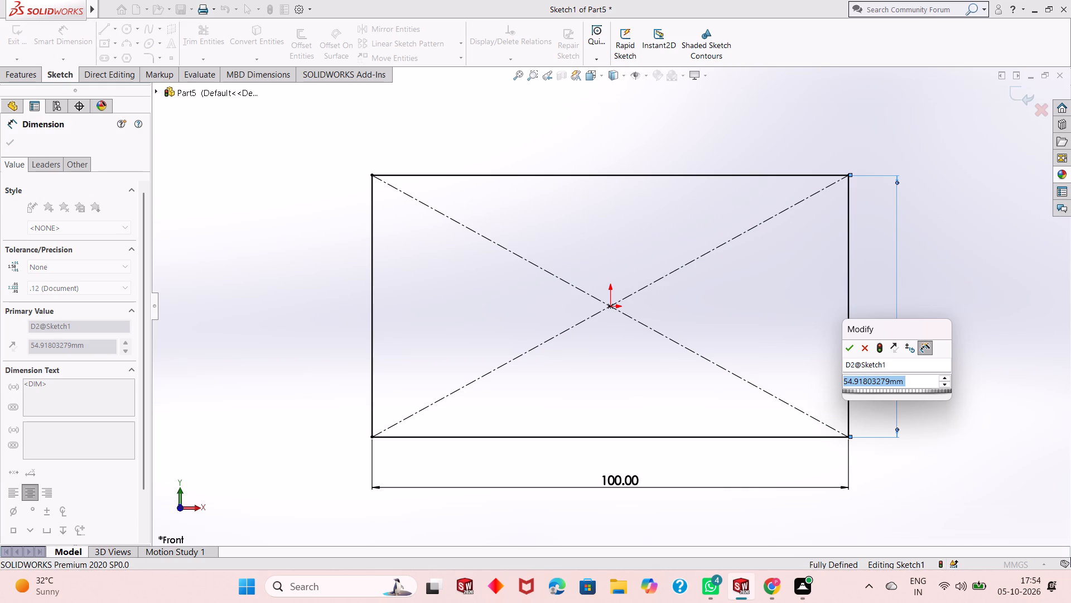
type("70")
key("Return")
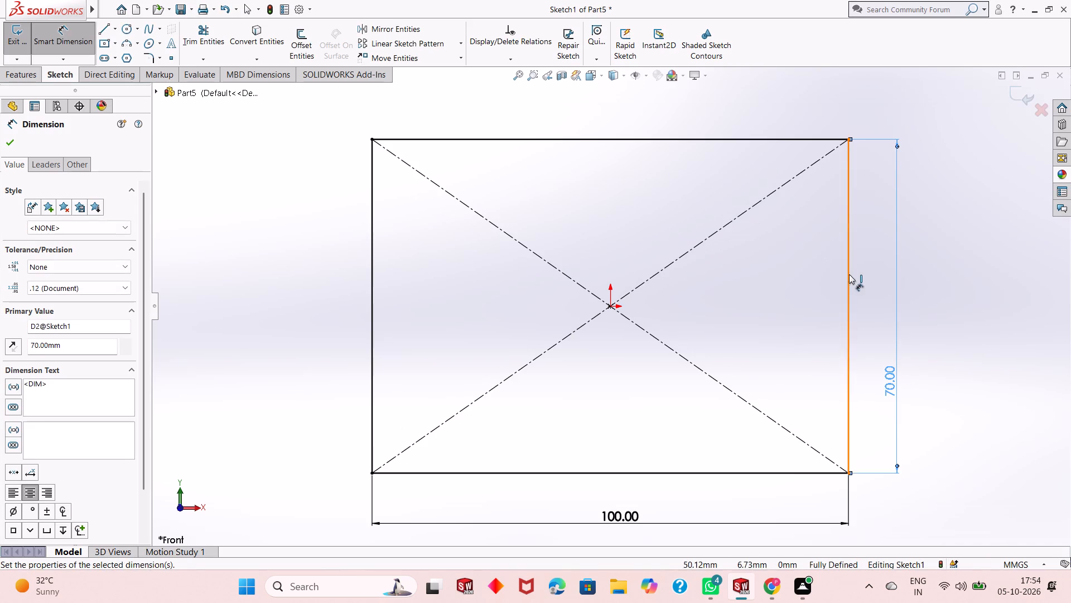
scroll(630, 371, "up", 3)
scroll(624, 300, "up", 1)
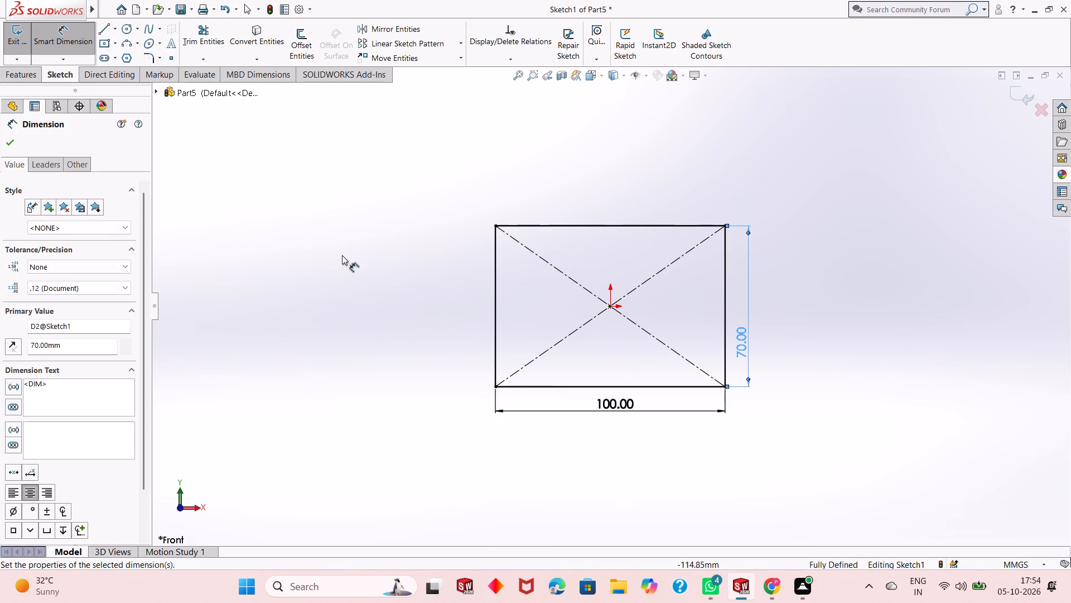
right_click(341, 255)
left_click(371, 293)
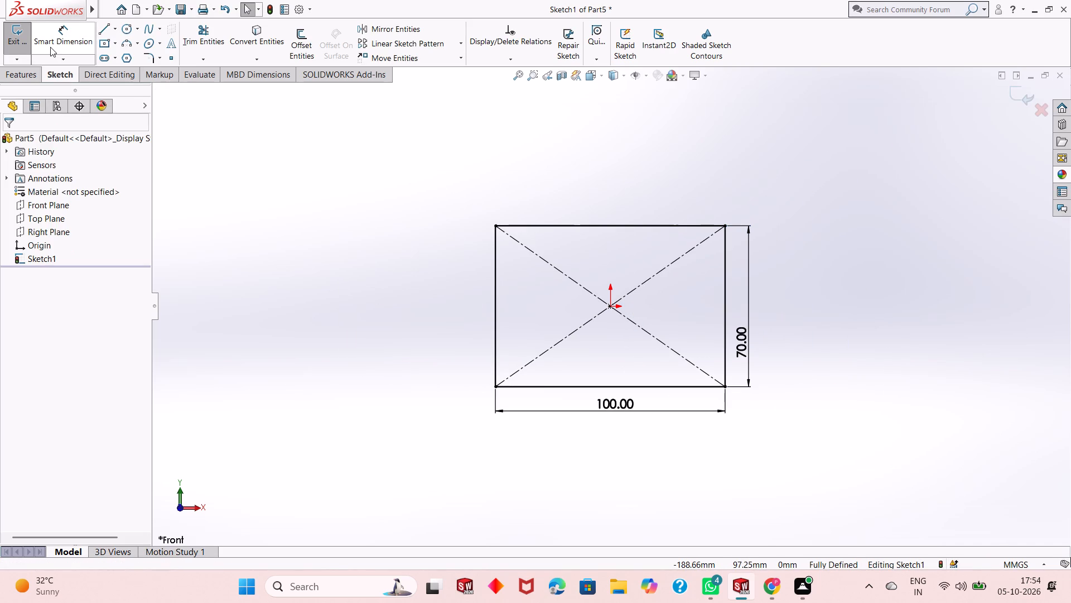
Extrude the rectangle as a blind boss 12 mm deep from the sketch plane.
left_click(17, 76)
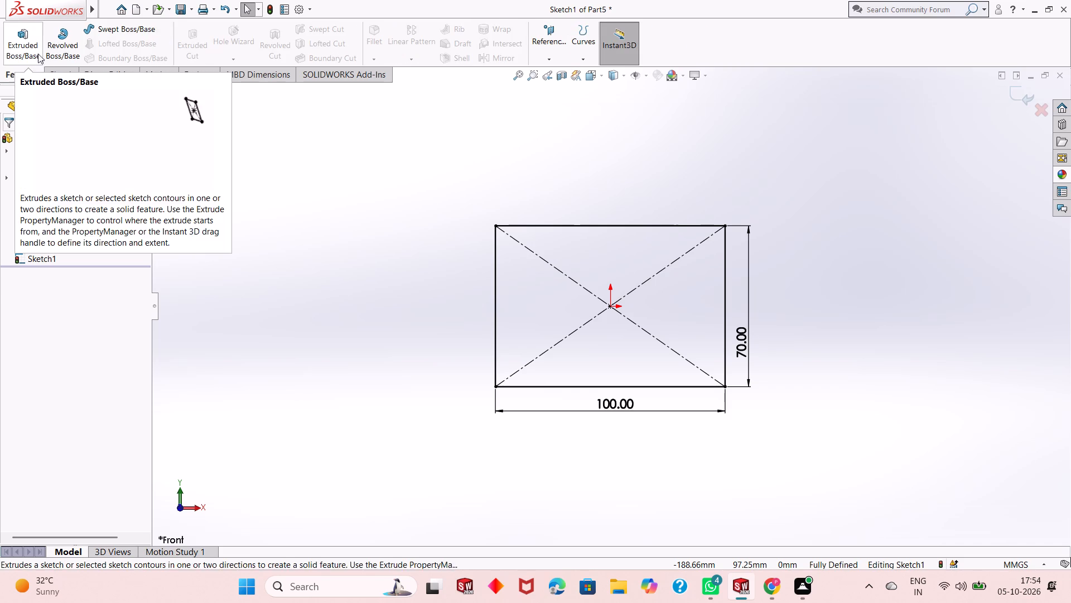
left_click(54, 71)
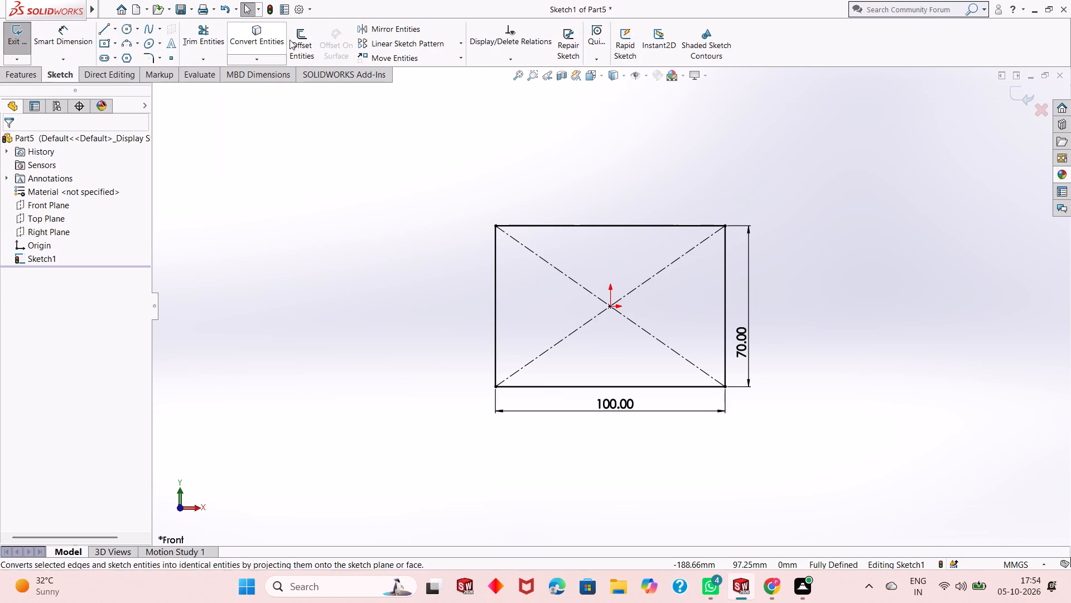
left_click(25, 82)
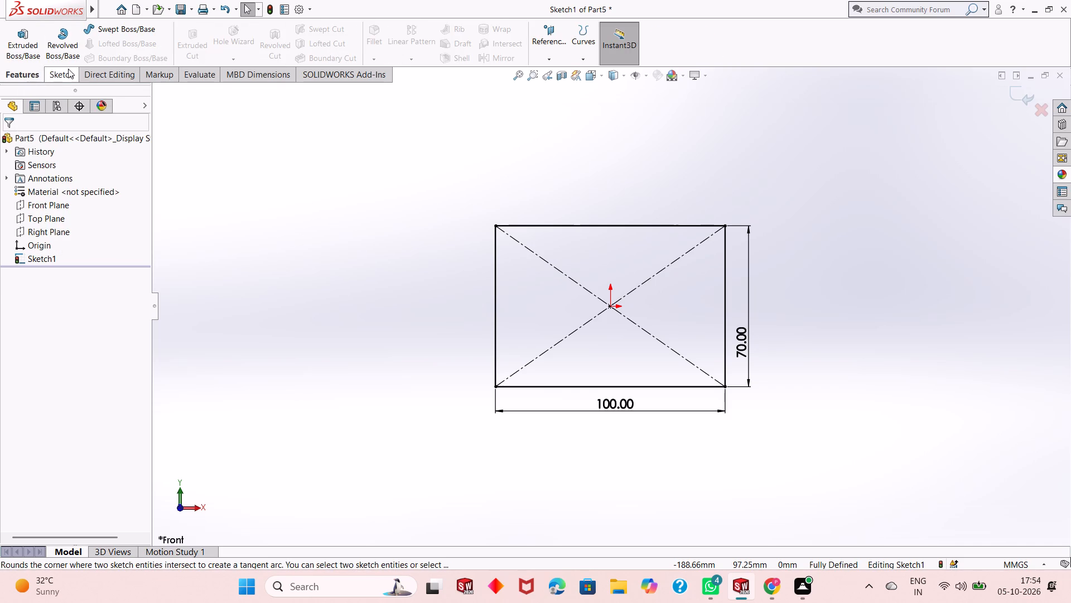
left_click(70, 69)
left_click(25, 76)
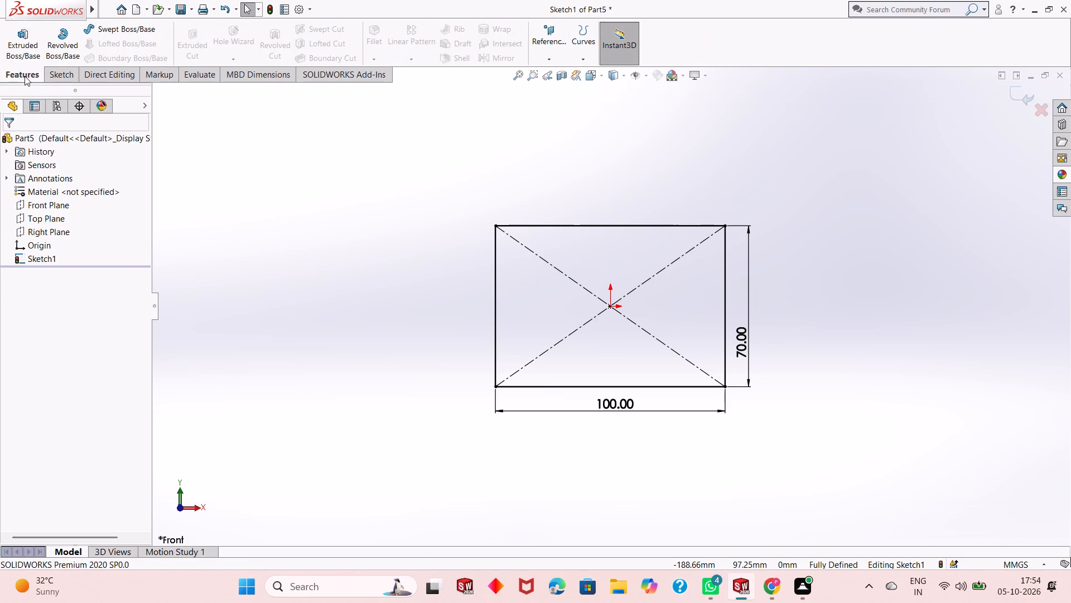
left_click(21, 53)
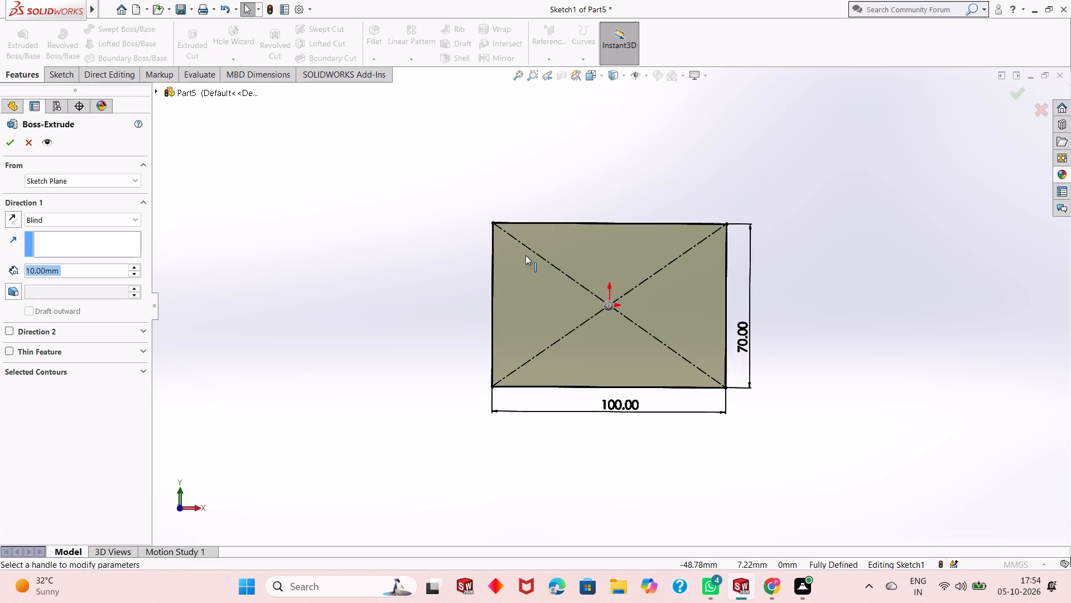
middle_click_drag(598, 293, 581, 293)
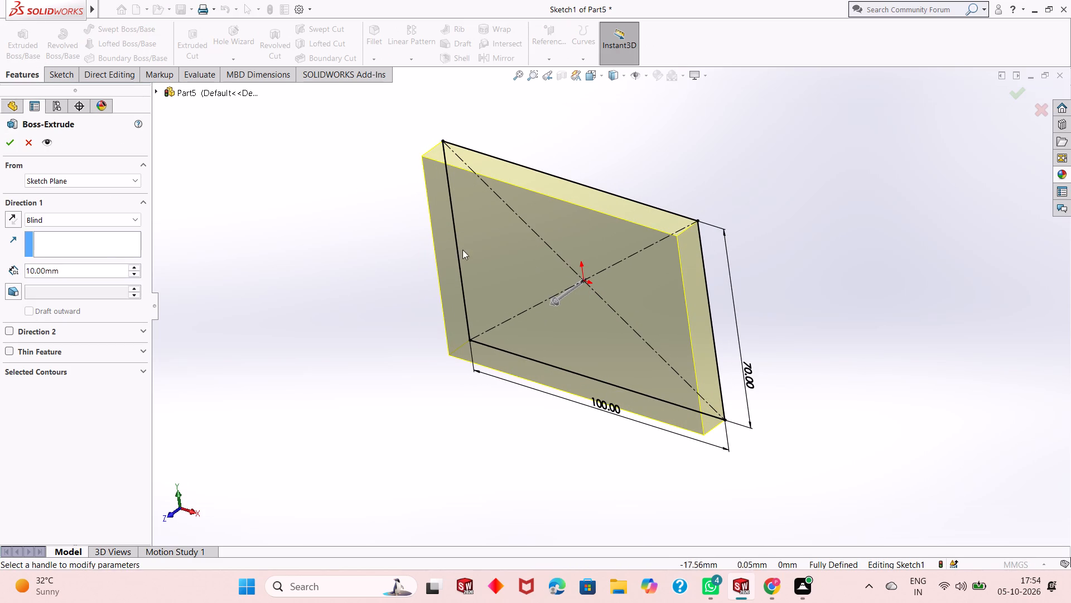
left_click(64, 265)
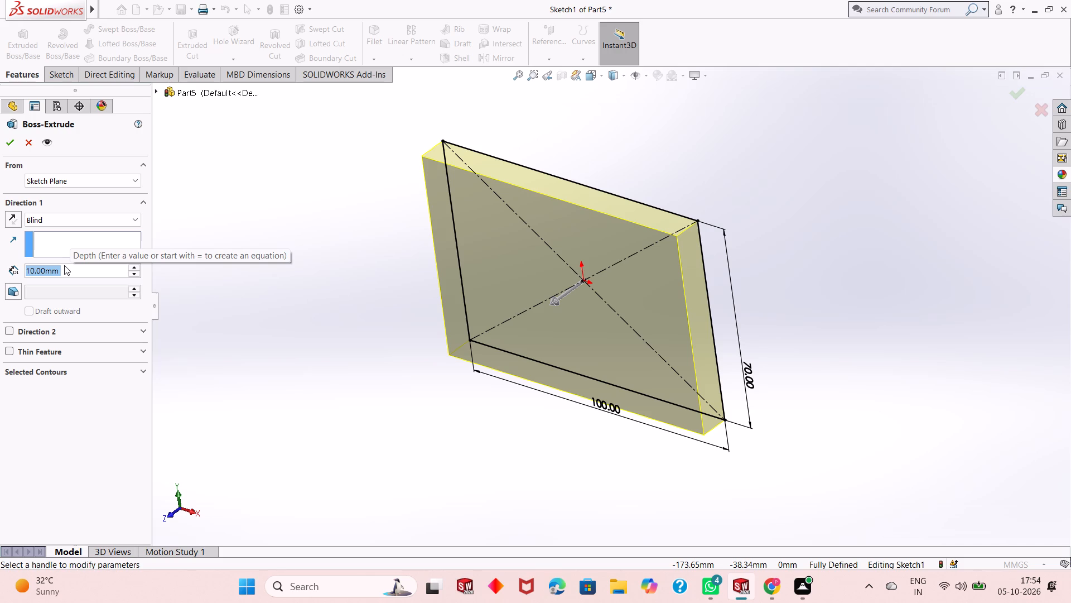
type("12")
key("Return")
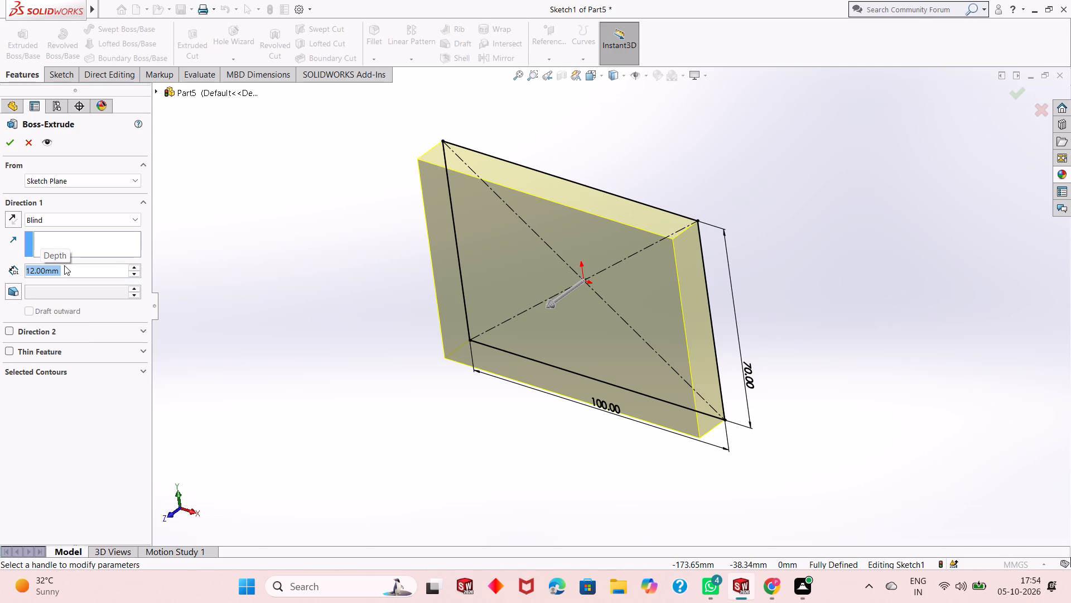
left_click(7, 143)
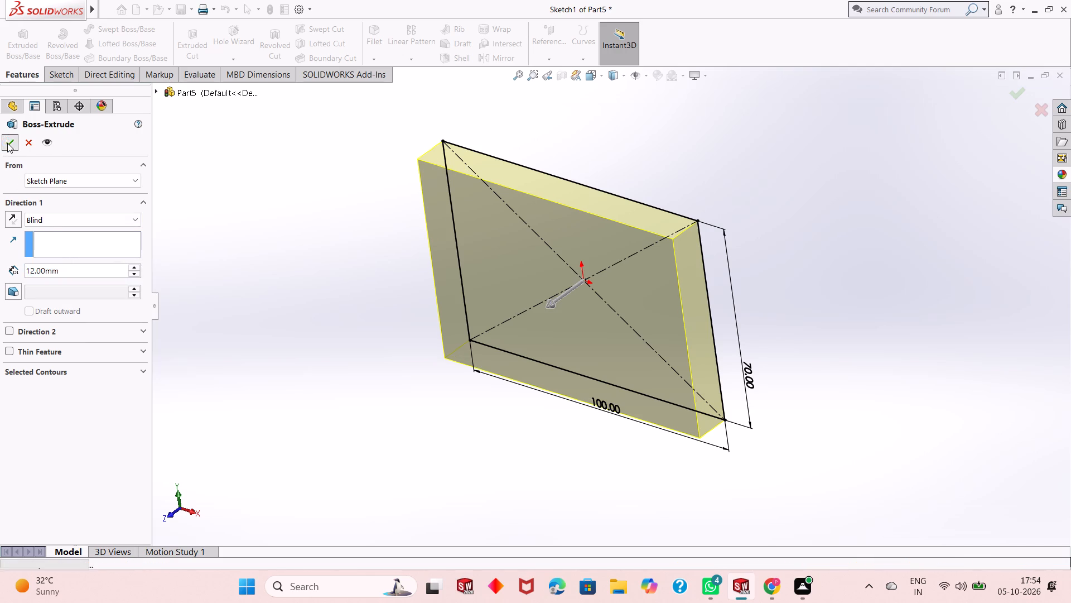
left_click(282, 213)
Start a new sketch on the large front face of the extruded plate.
middle_click_drag(366, 261, 355, 223)
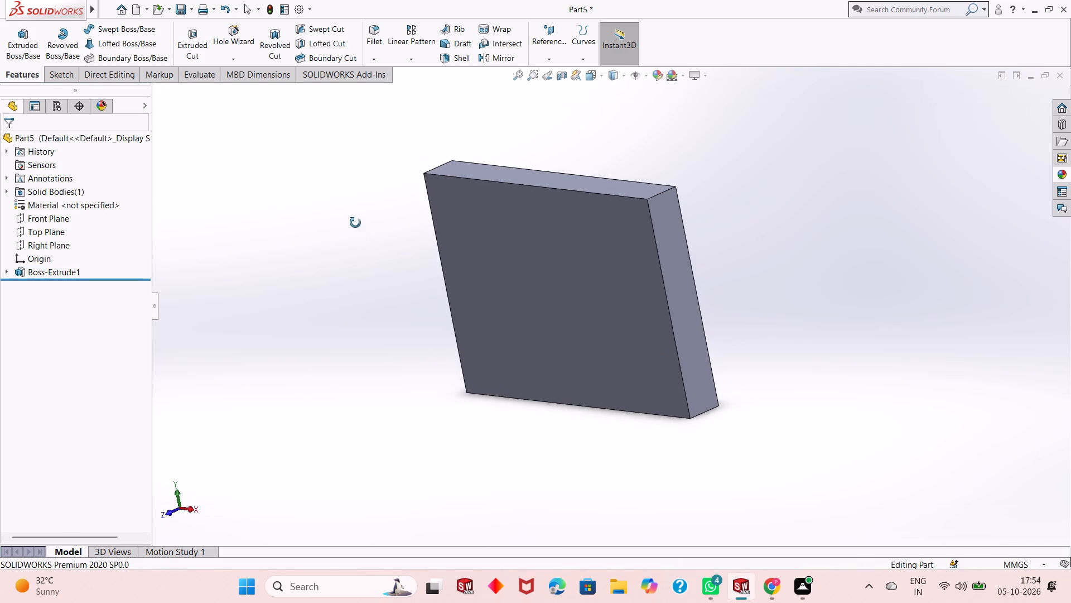
middle_click_drag(355, 223, 429, 198)
middle_click_drag(430, 198, 431, 199)
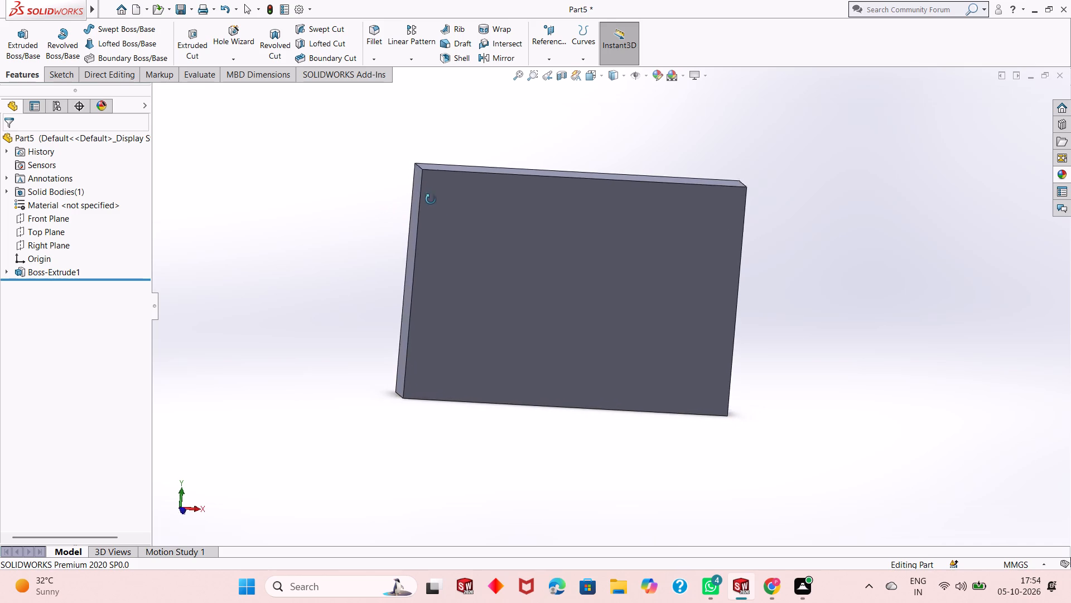
middle_click_drag(431, 199, 368, 205)
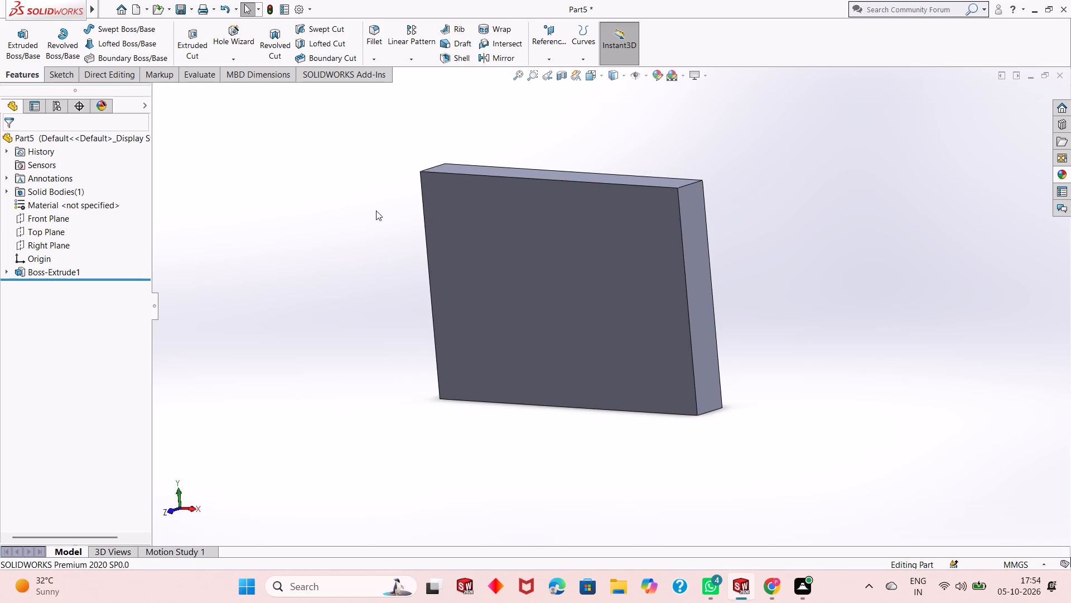
middle_click_drag(496, 224, 485, 202)
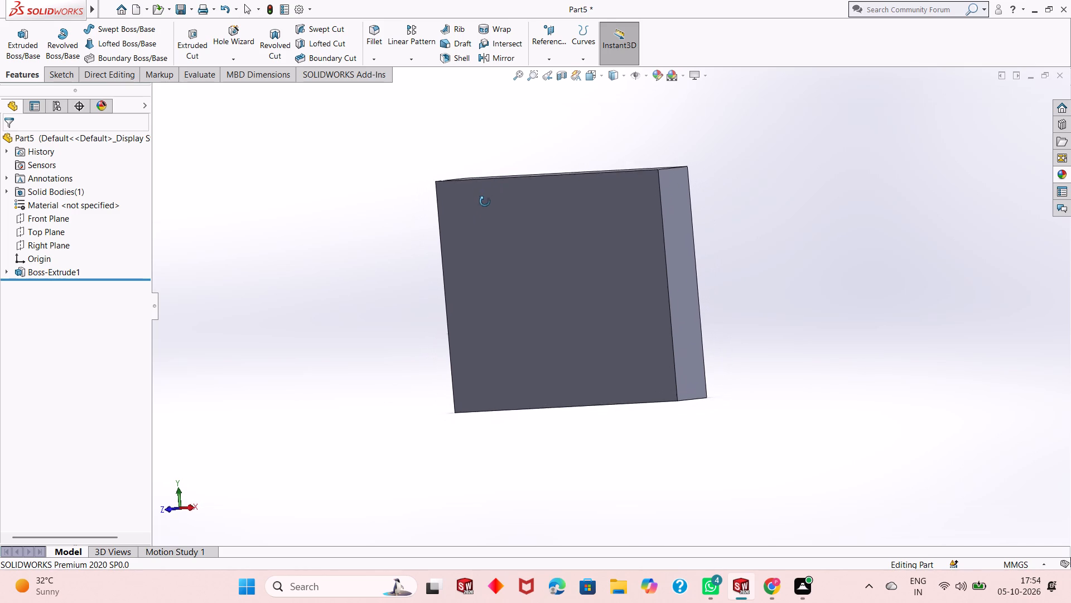
middle_click_drag(485, 202, 474, 214)
scroll(474, 214, "up", 1)
left_click(564, 228)
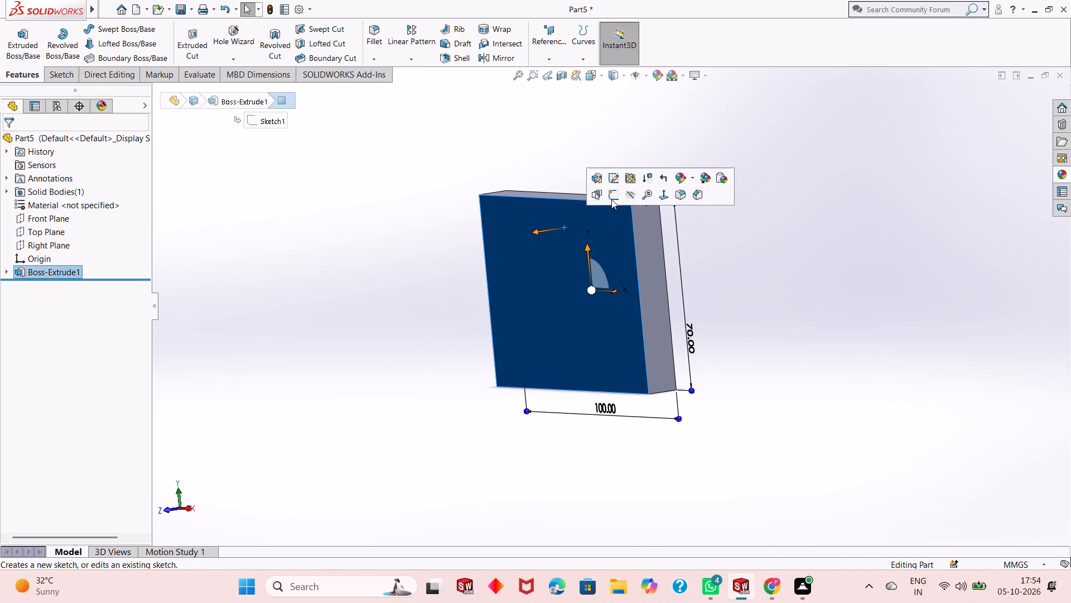
left_click(611, 199)
key("ctrl+8")
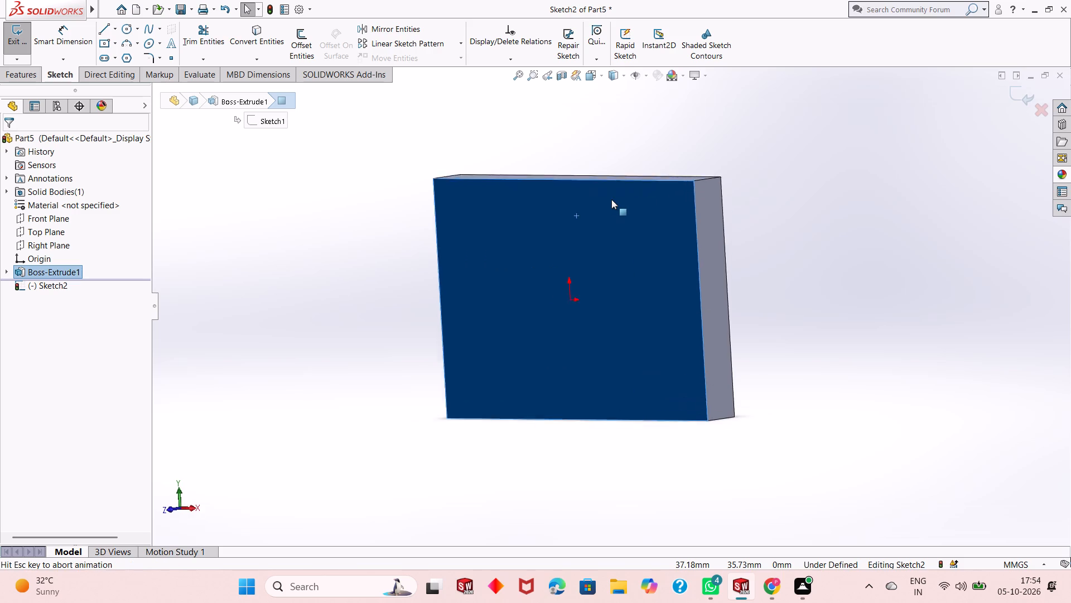
scroll(634, 342, "down", 3)
scroll(632, 335, "up", 5)
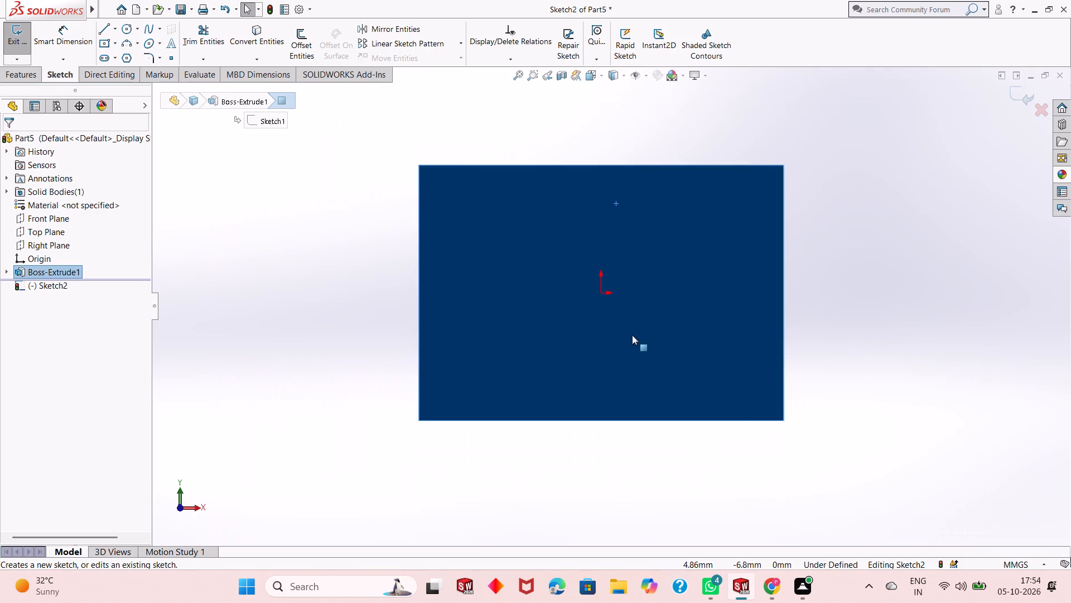
scroll(632, 335, "up", 1)
left_click(320, 280)
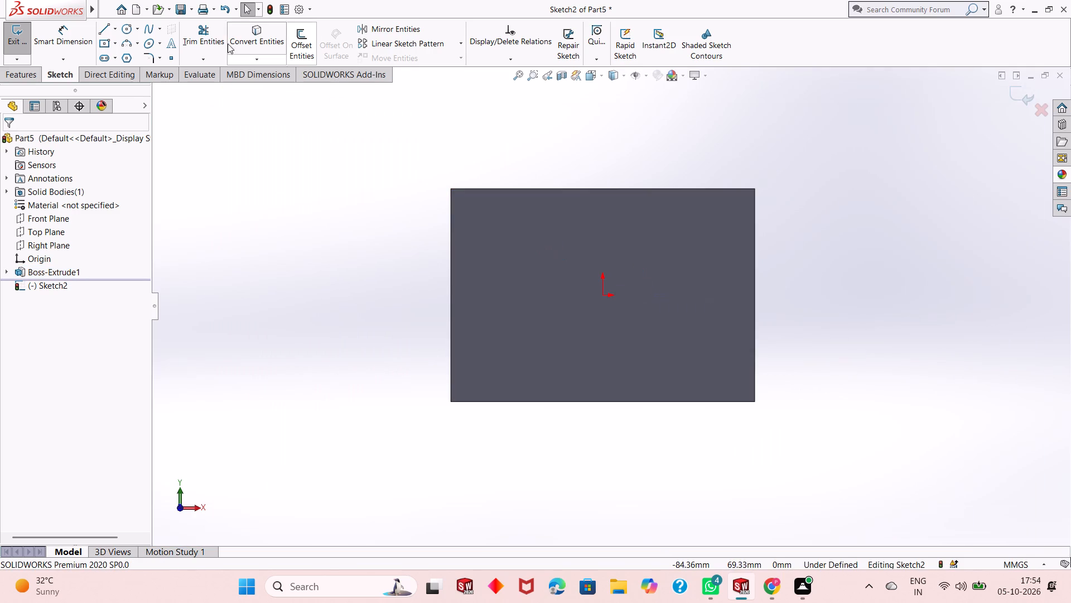
Sketch a center rectangle about 82 by 55 mm on the front face, centred on the origin.
left_click(103, 41)
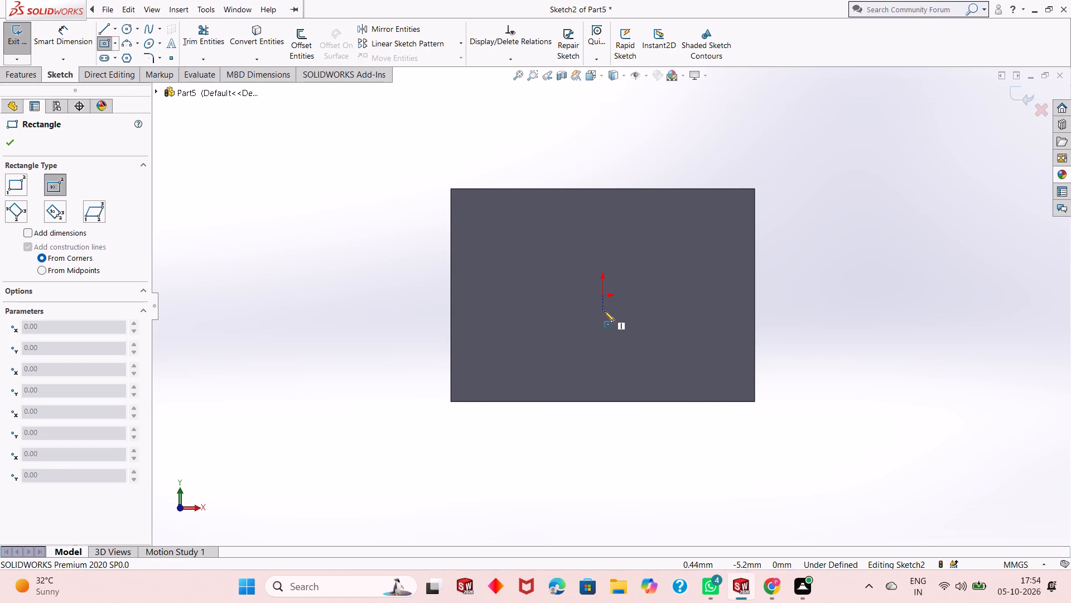
left_click(601, 295)
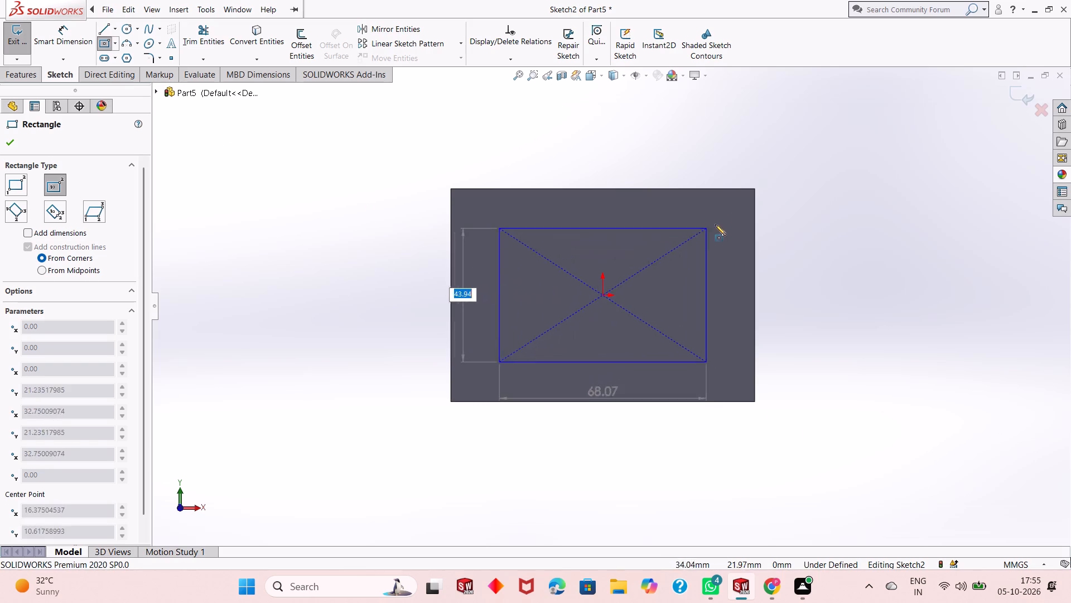
left_click(728, 211)
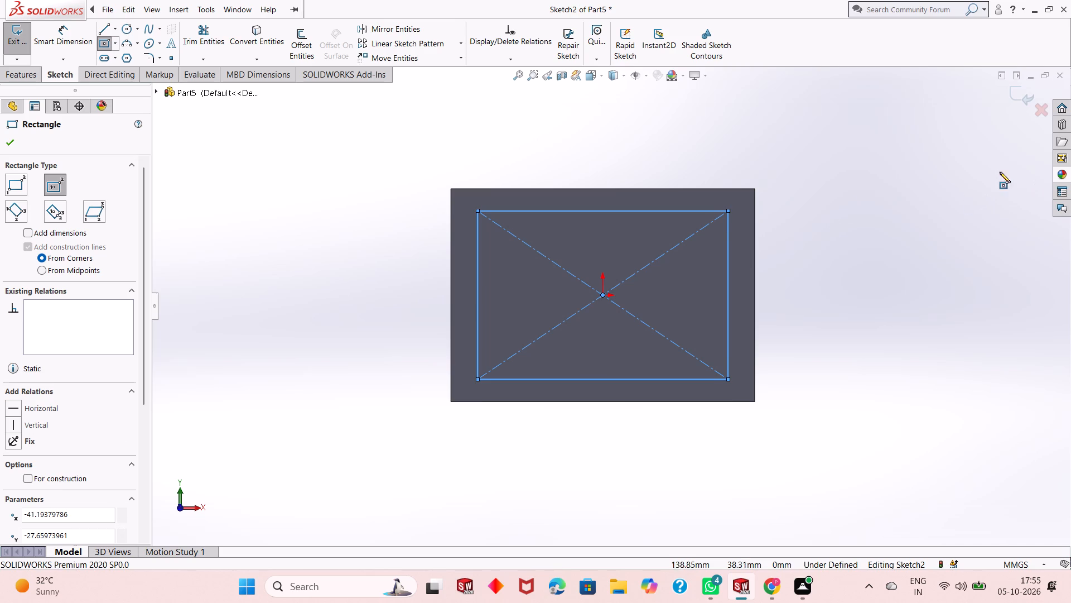
right_click(820, 192)
left_click(832, 206)
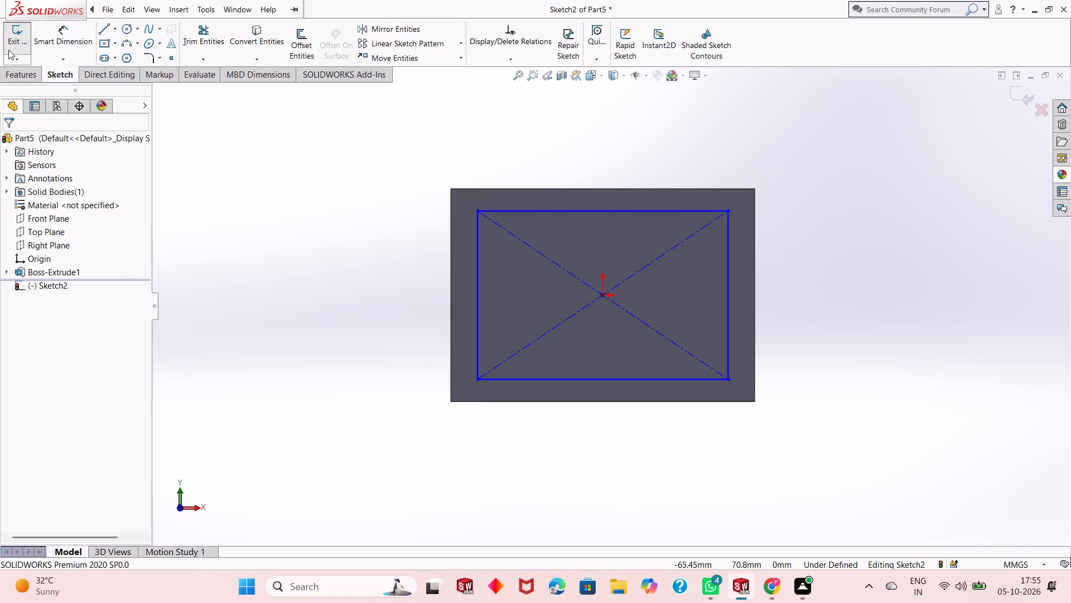
Dimension the inner rectangle to 60 mm high and 94 mm wide.
left_click(69, 45)
left_click(728, 321)
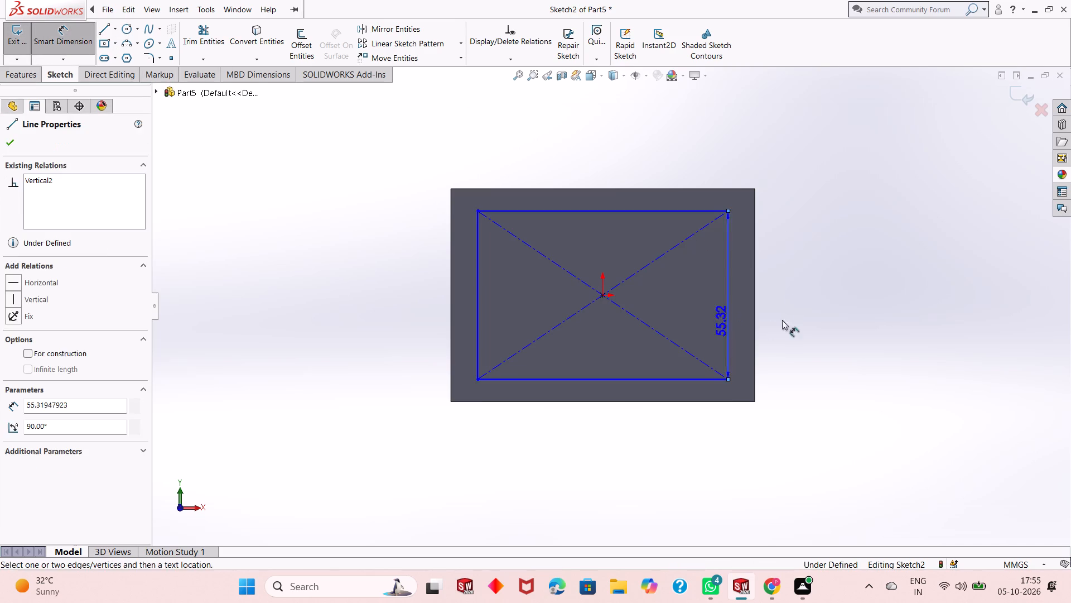
left_click(837, 317)
type("60")
key("Return")
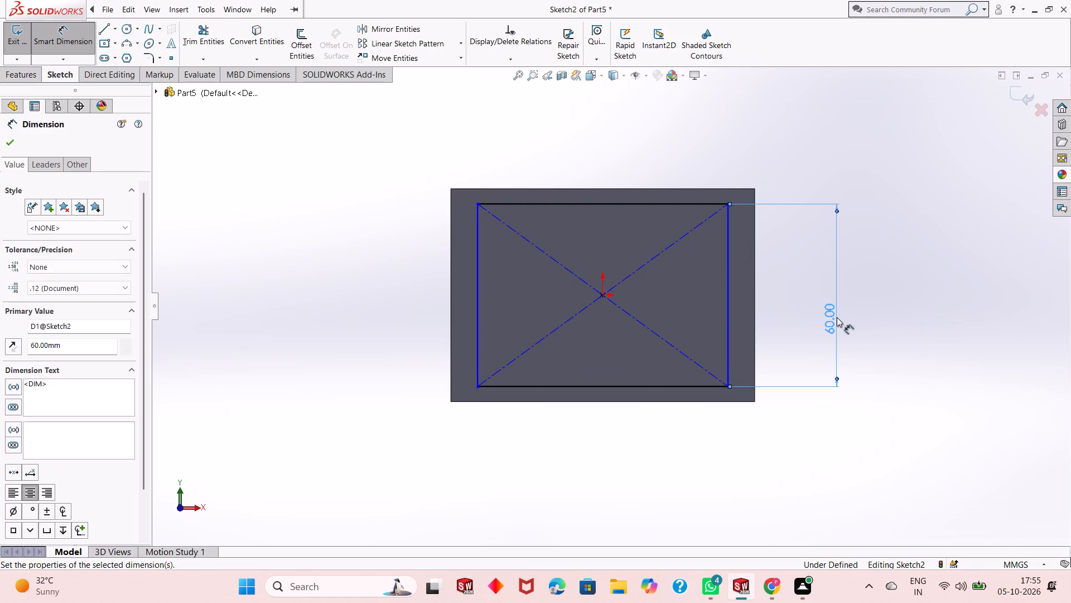
left_click(673, 203)
left_click(688, 123)
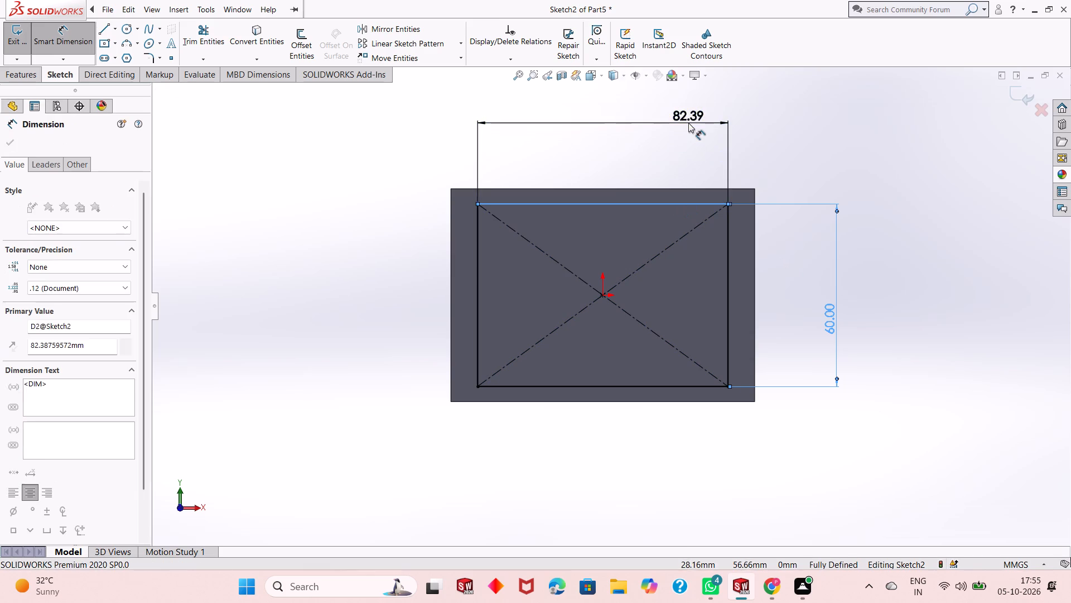
type("94")
key("Return")
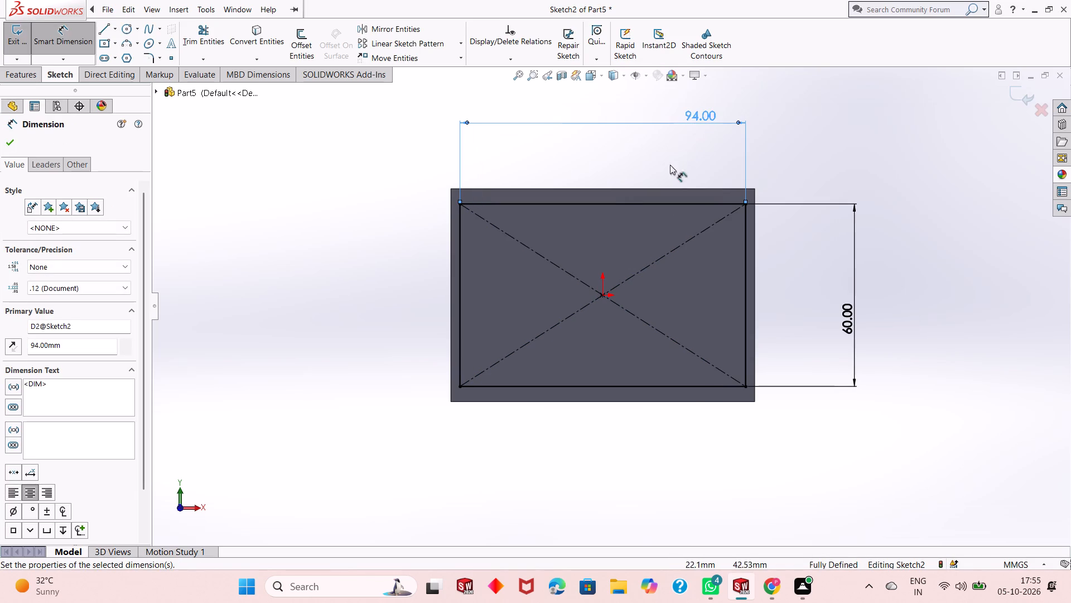
right_click(836, 164)
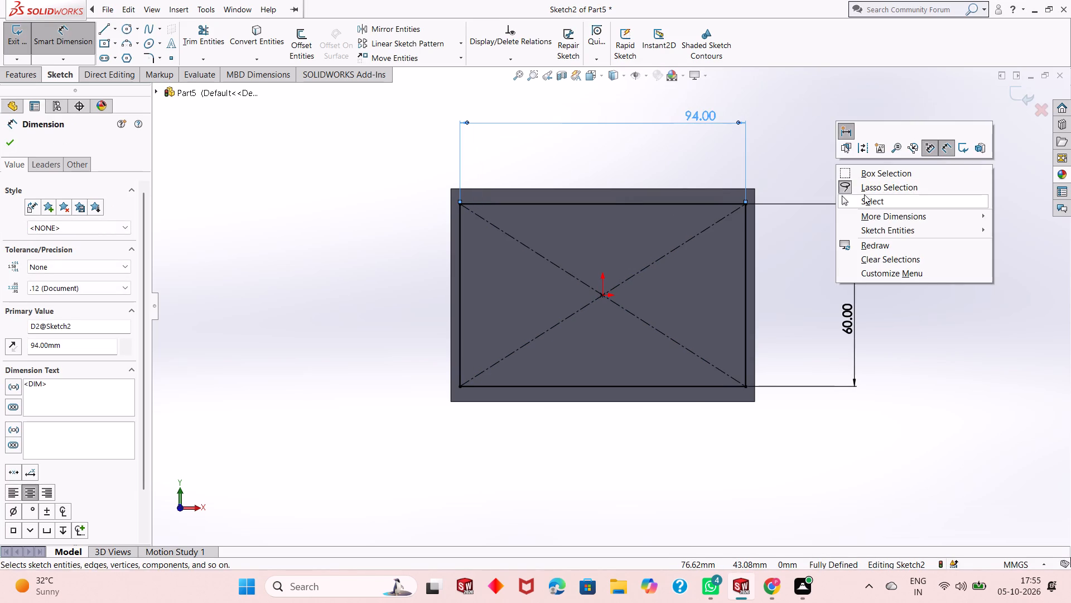
left_click(865, 196)
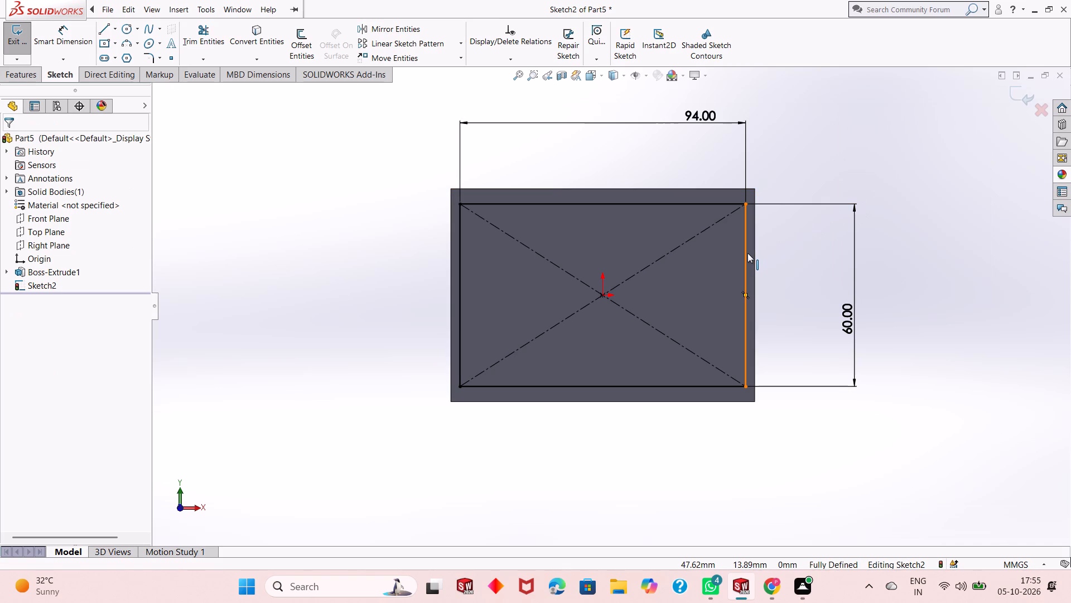
Sketch an 8 mm horizontal line inward from the inner rectangle's left edge, about 9 mm above the origin.
scroll(624, 283, "up", 2)
scroll(612, 289, "down", 2)
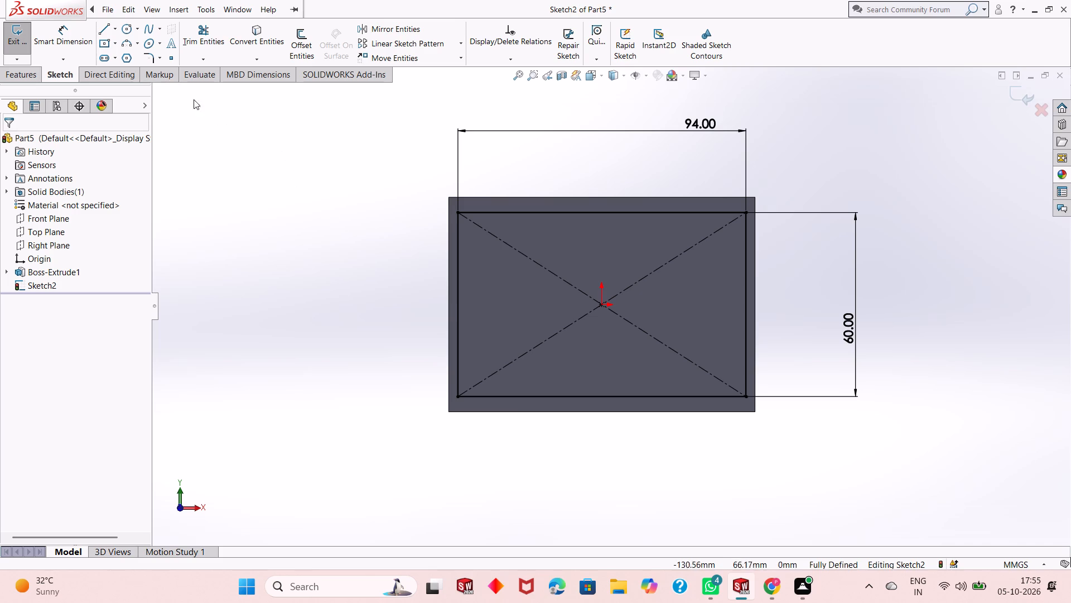
left_click(104, 31)
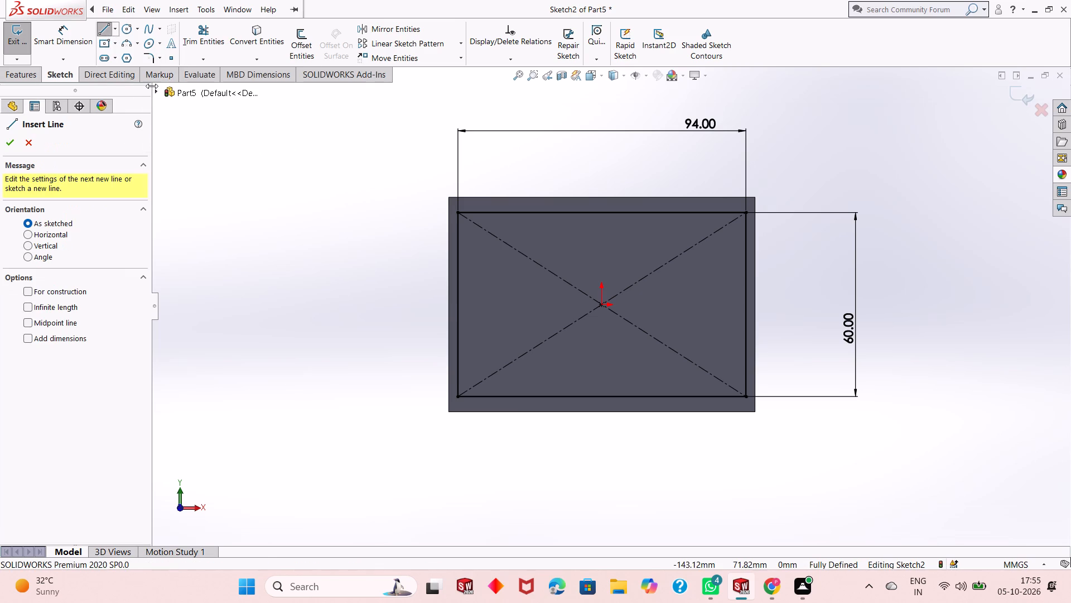
left_click(459, 277)
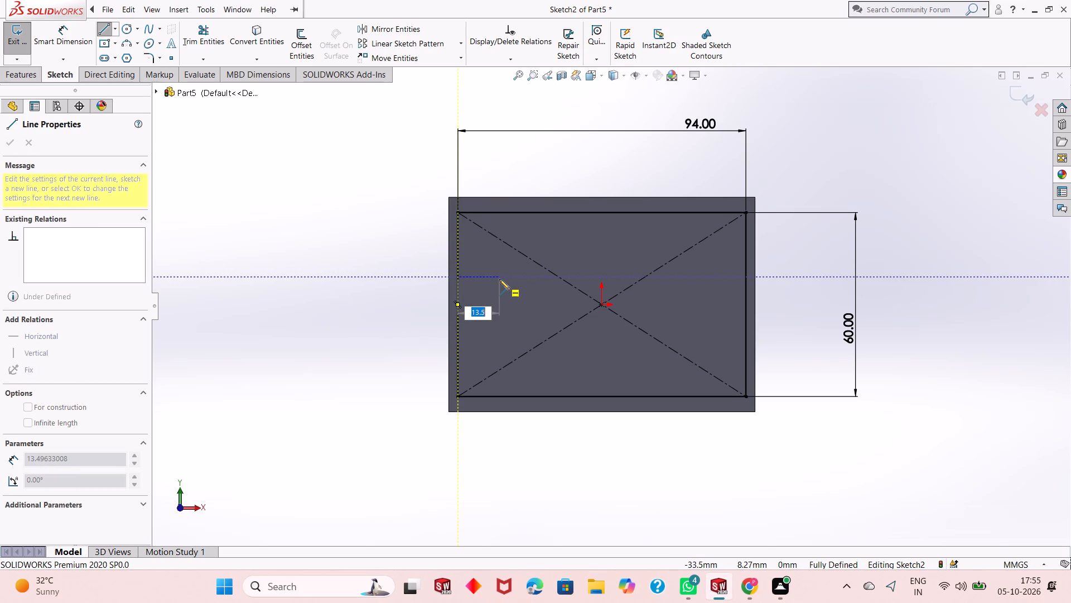
key("8")
key("Return")
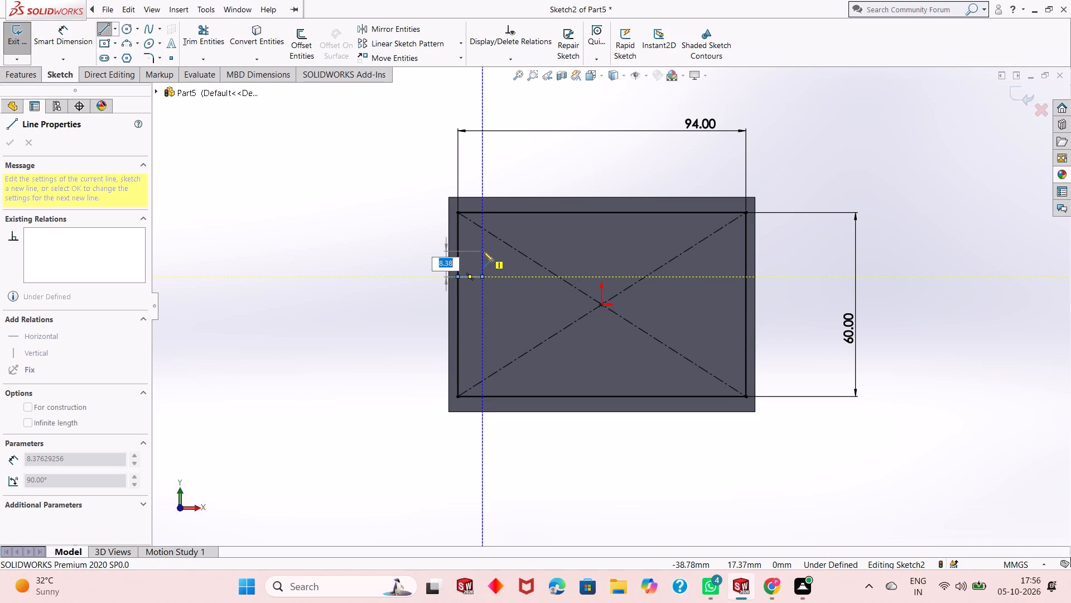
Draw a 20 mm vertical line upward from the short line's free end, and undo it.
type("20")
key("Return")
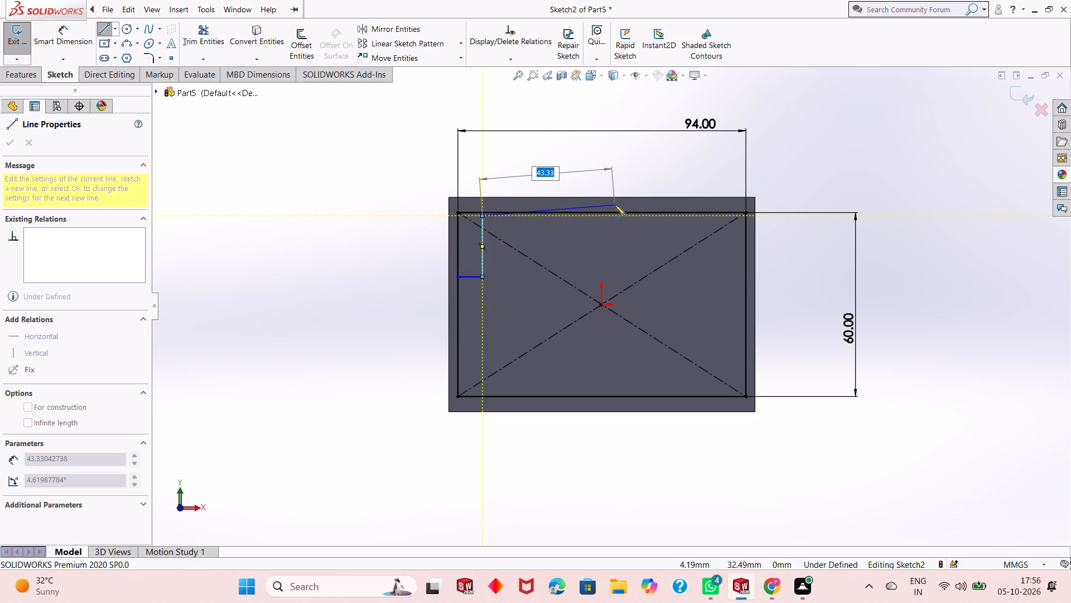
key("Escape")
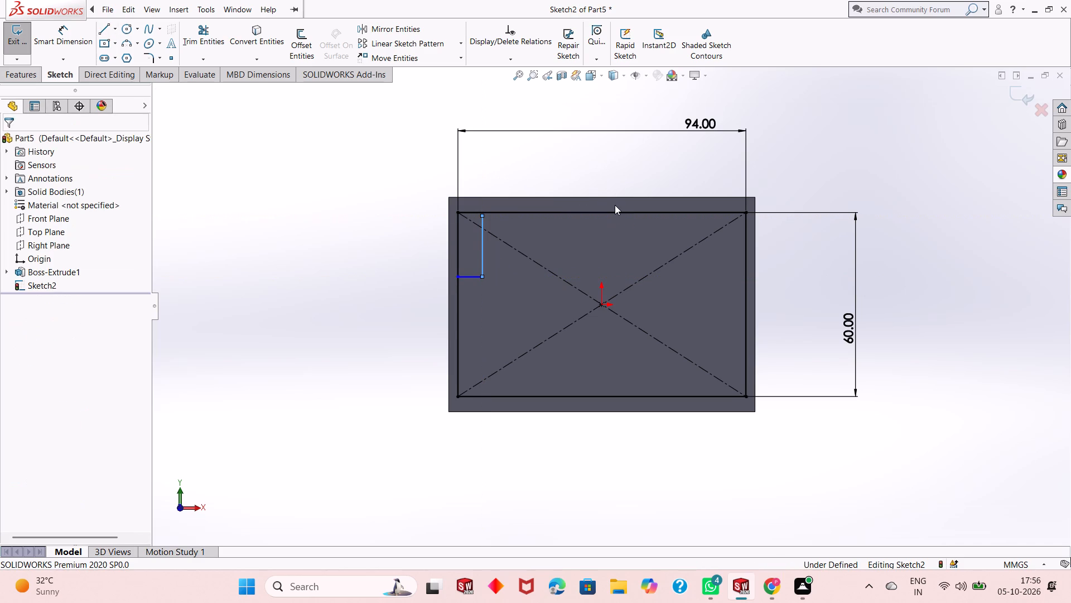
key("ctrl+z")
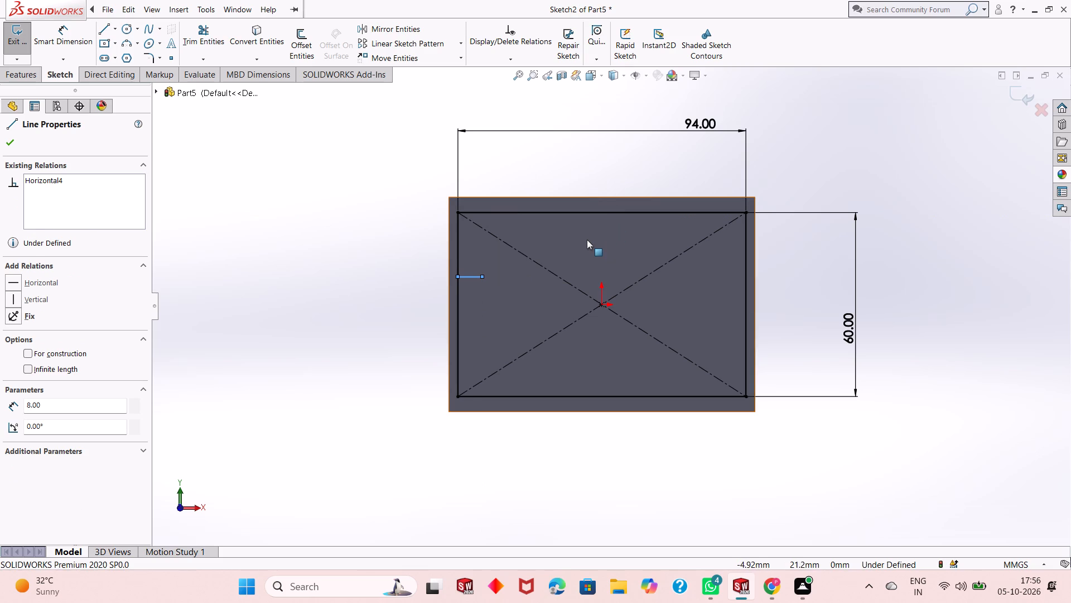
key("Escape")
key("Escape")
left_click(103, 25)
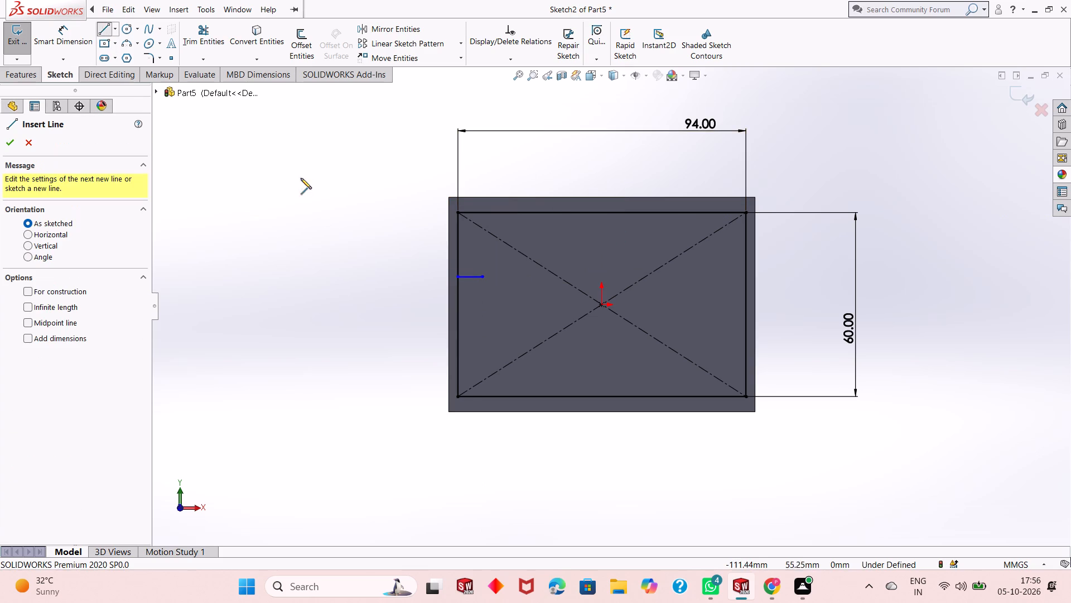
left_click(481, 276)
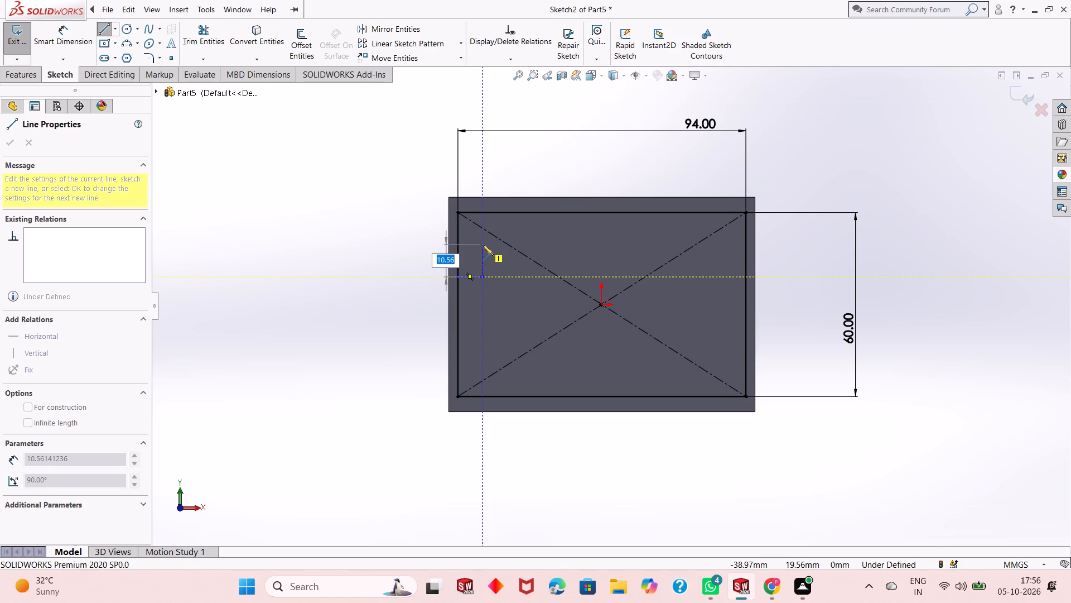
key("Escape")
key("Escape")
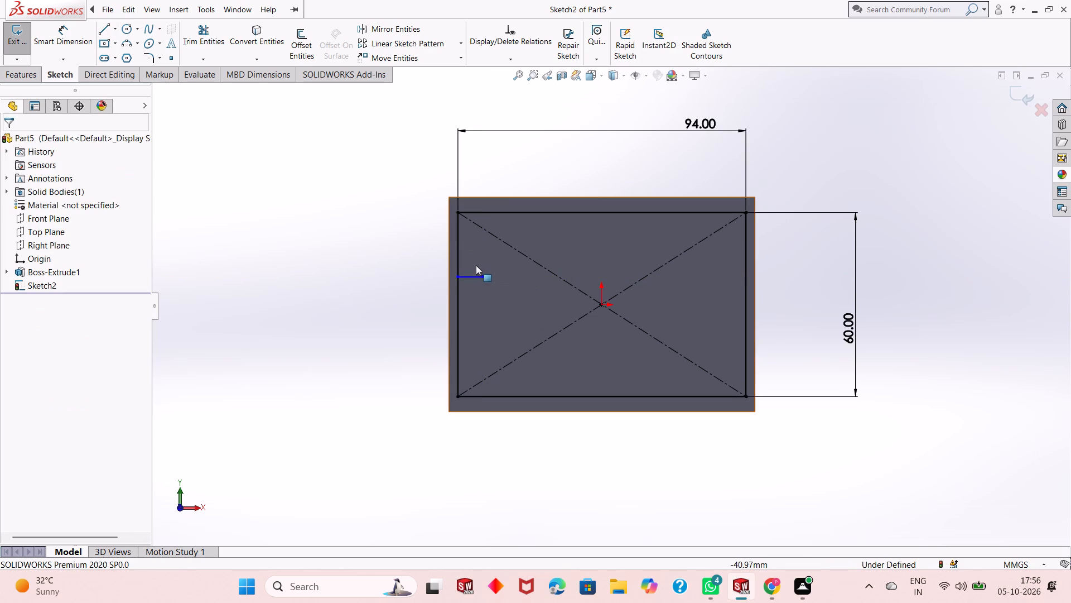
Dimension the short horizontal line's length as 8 mm.
left_click(67, 41)
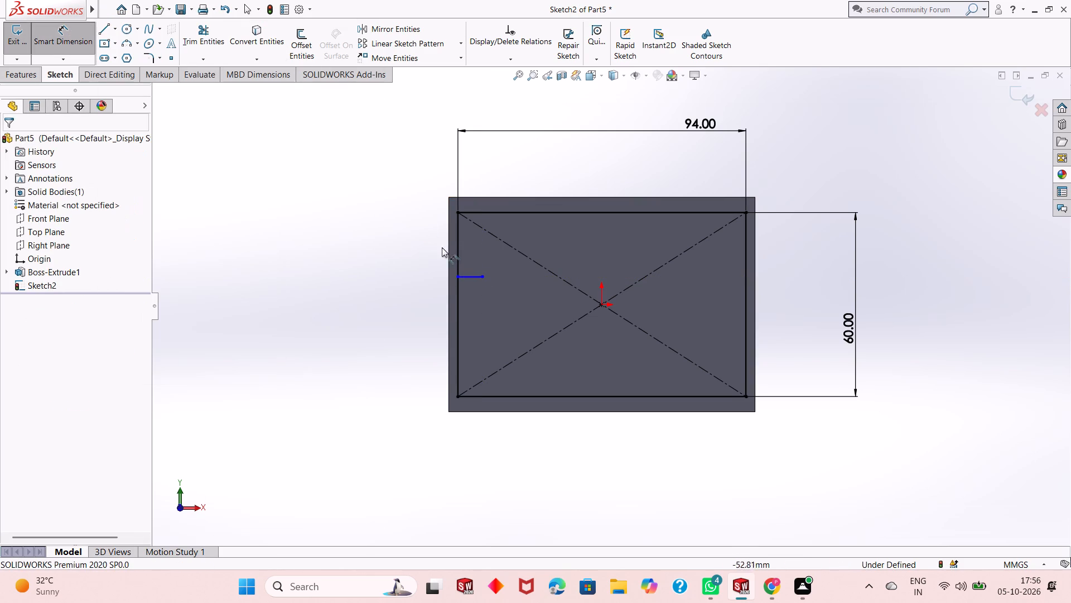
left_click(476, 278)
left_click(481, 161)
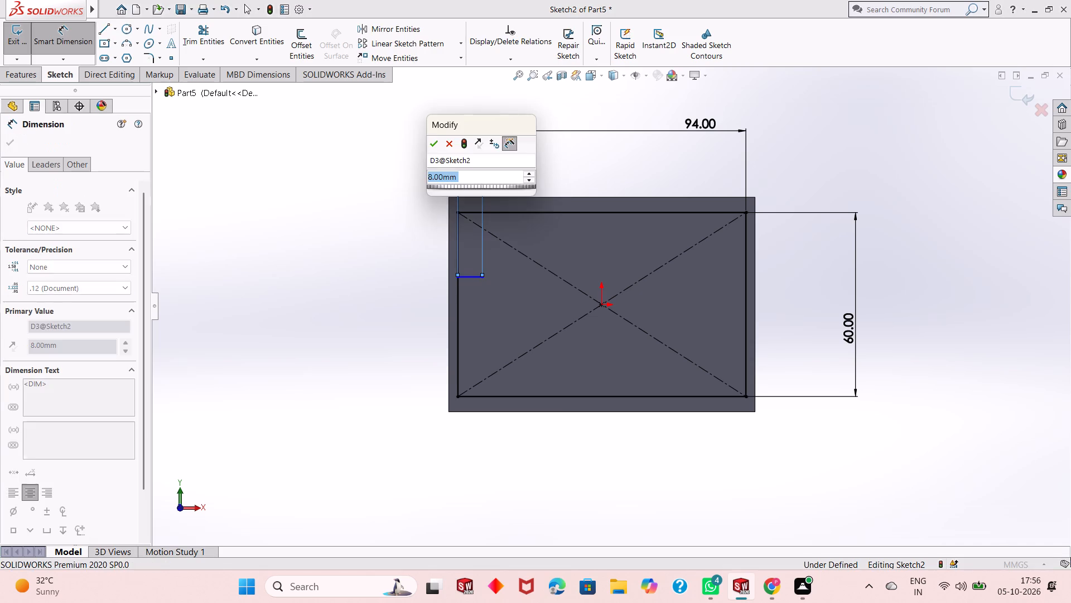
key("Return")
Dimension the short horizontal line to sit 6 mm above the origin.
left_click(472, 277)
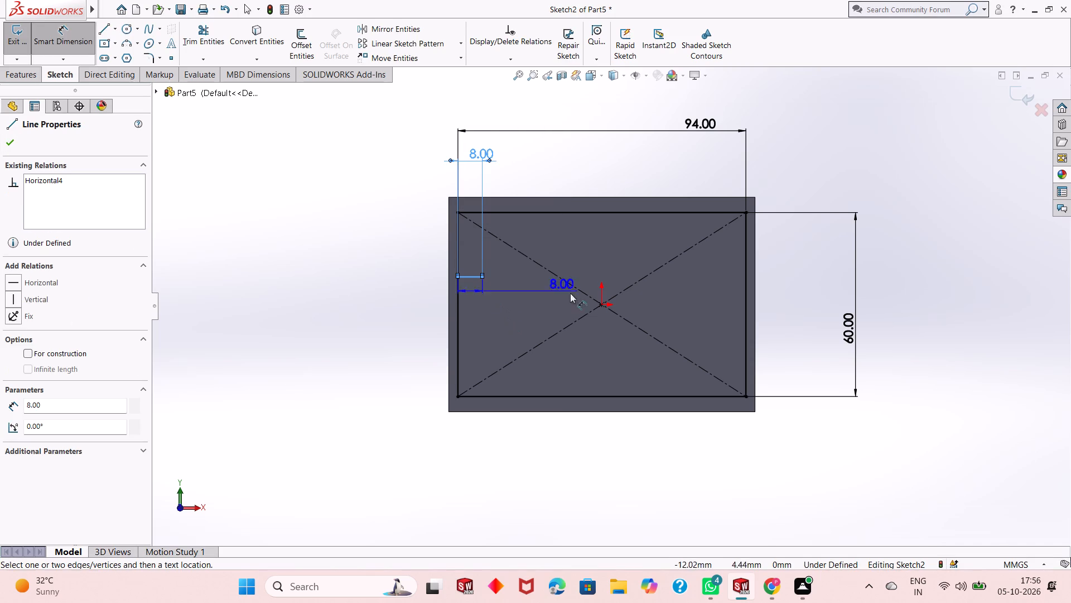
left_click(601, 304)
left_click(359, 305)
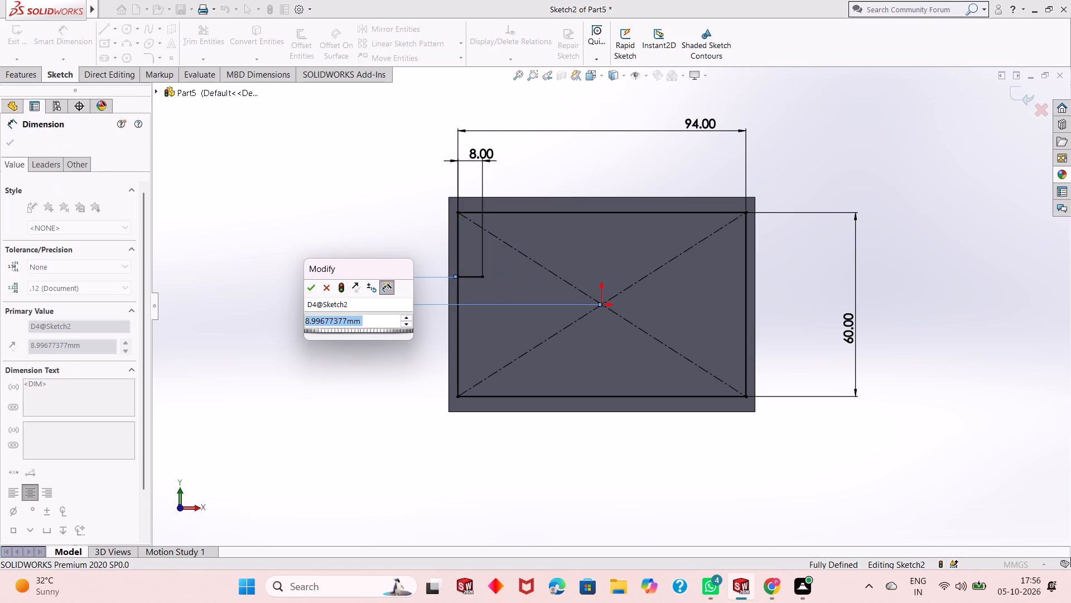
key("6")
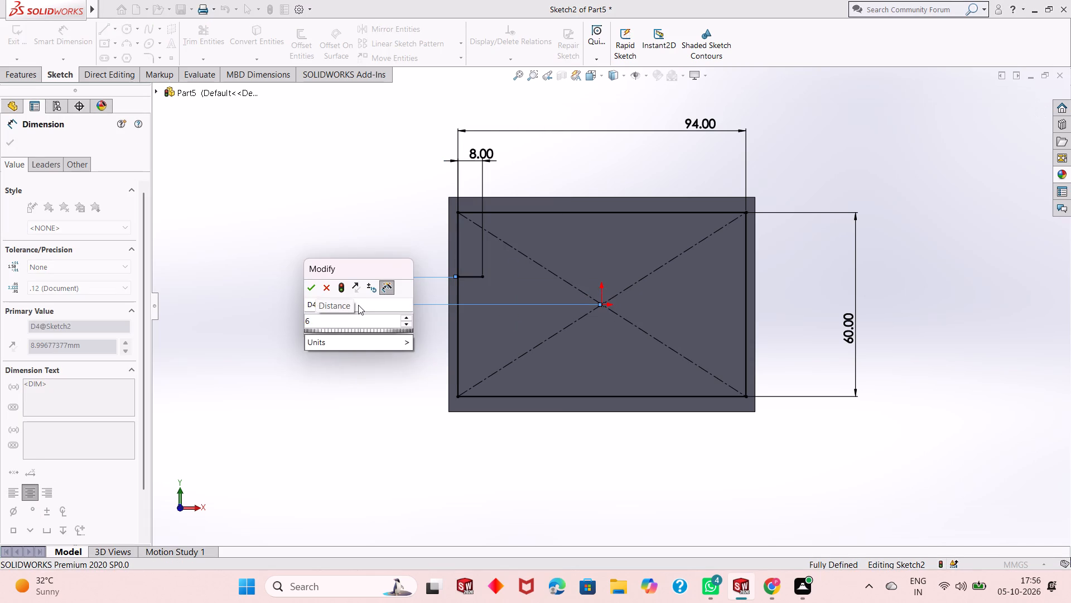
key("Return")
right_click(225, 298)
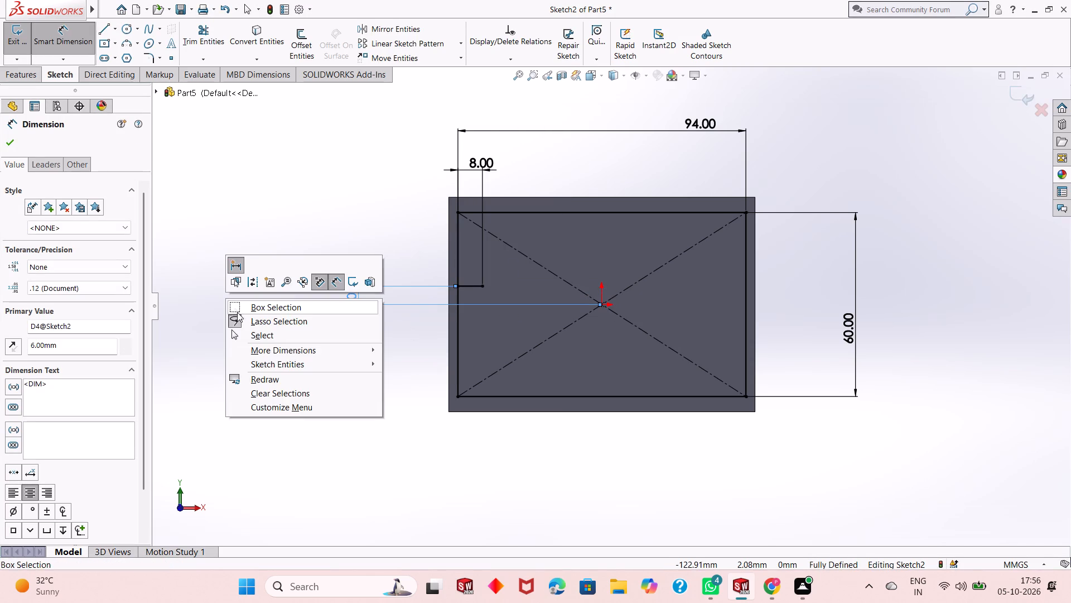
left_click(247, 338)
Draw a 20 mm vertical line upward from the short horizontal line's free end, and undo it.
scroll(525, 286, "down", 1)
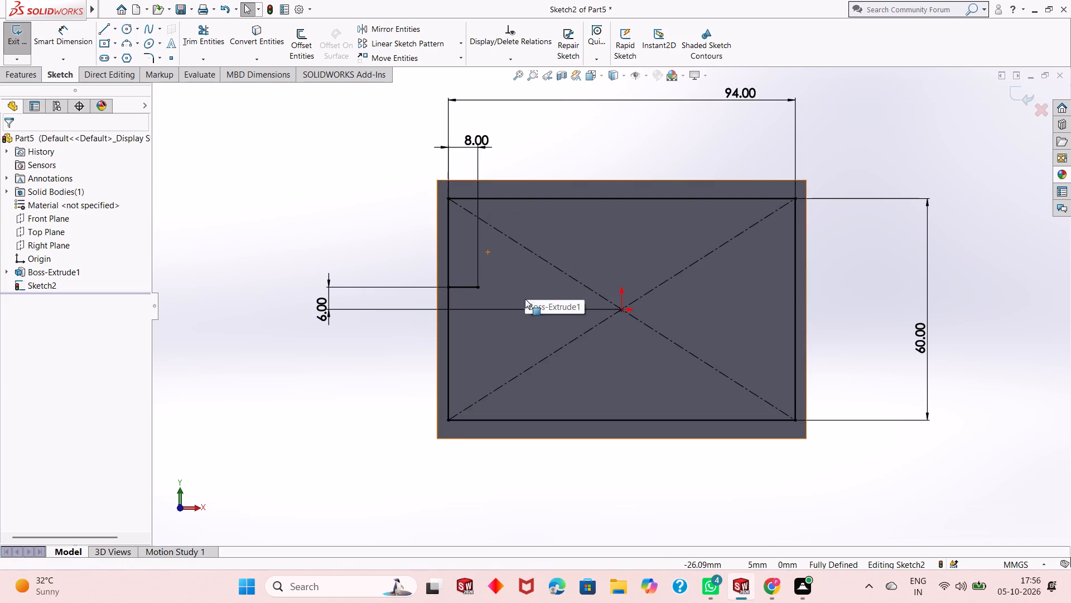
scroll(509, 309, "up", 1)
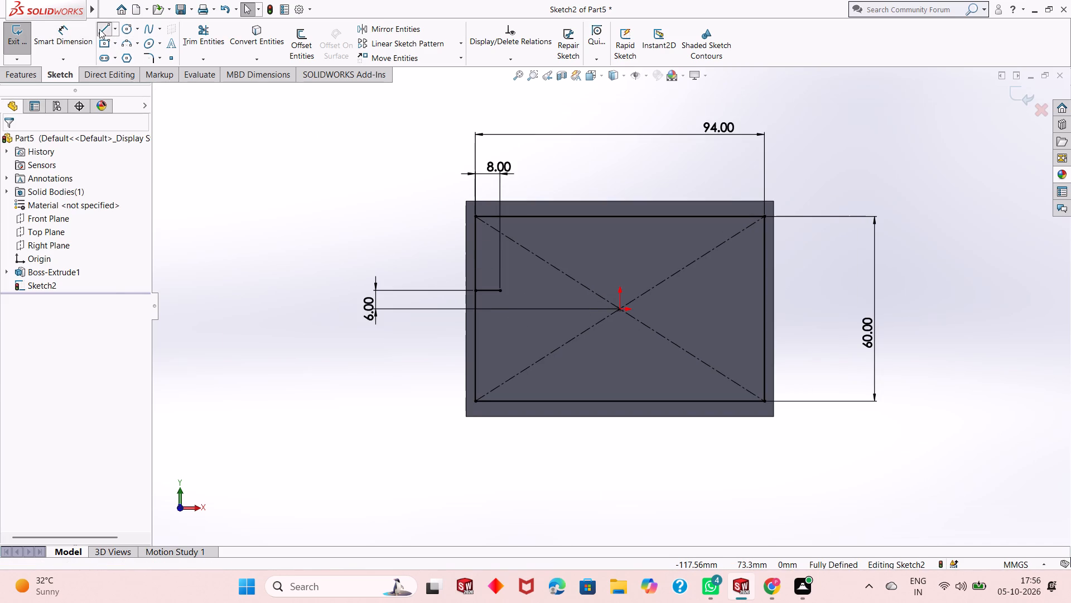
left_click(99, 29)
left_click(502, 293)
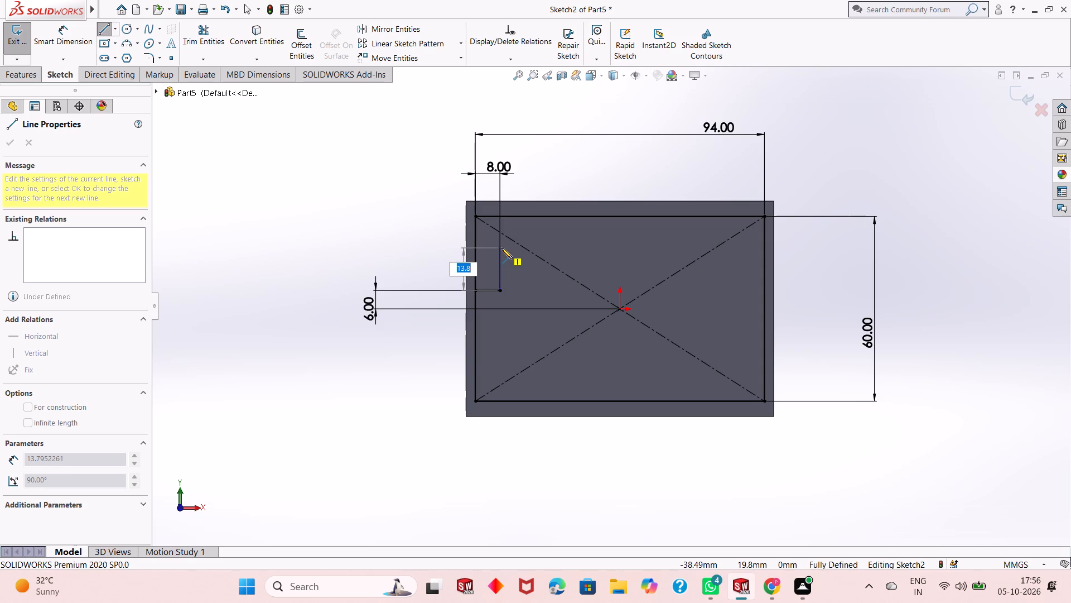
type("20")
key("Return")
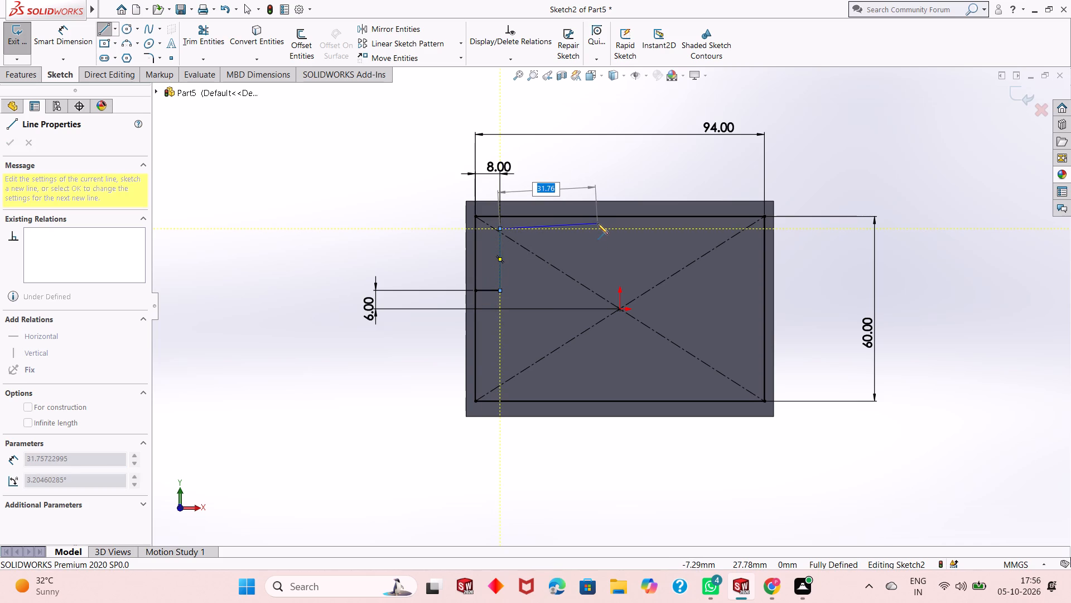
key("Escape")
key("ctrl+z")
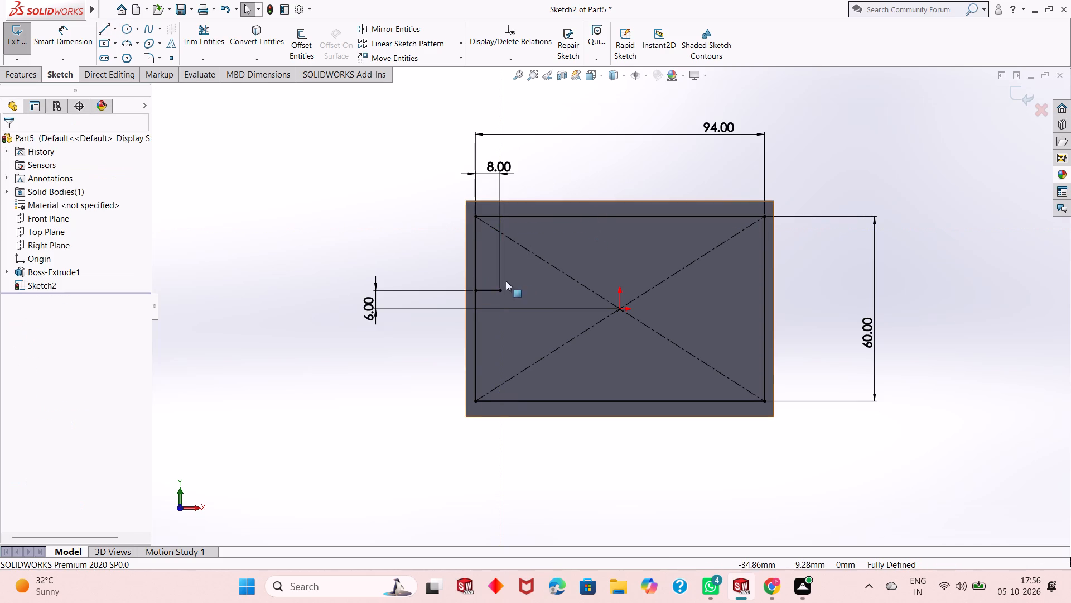
Sketch three connected 14 mm lines from the short line's free end, running up, right and down.
left_click(106, 27)
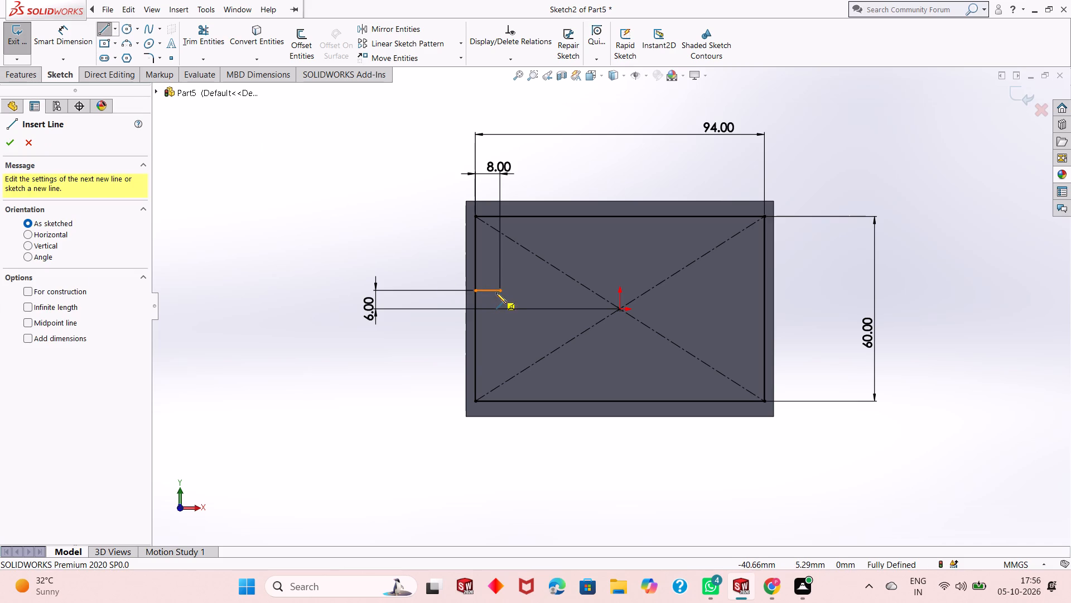
left_click(503, 293)
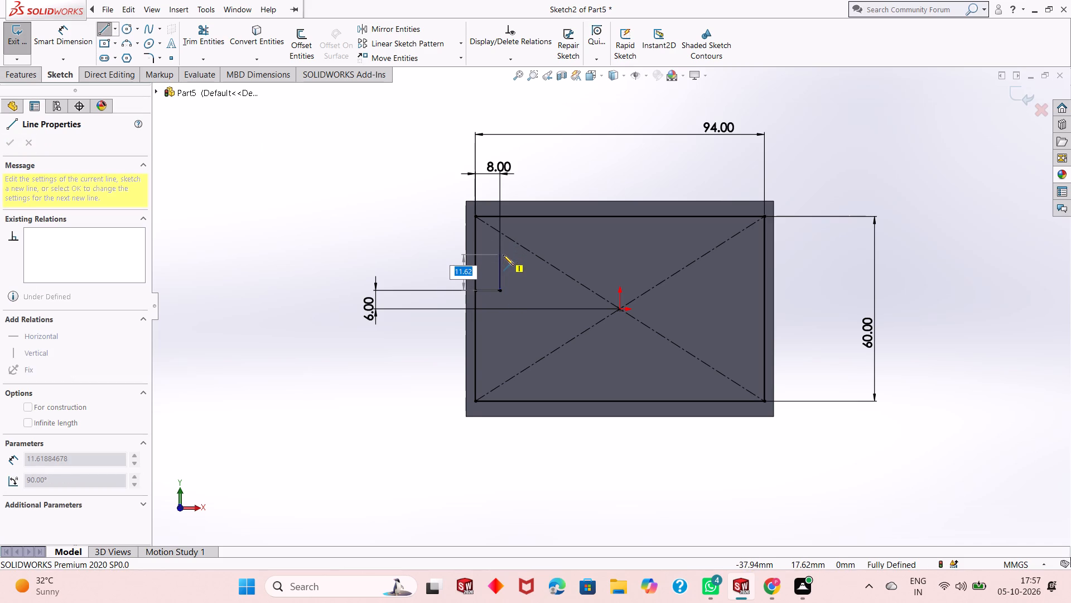
type("14")
key("Return")
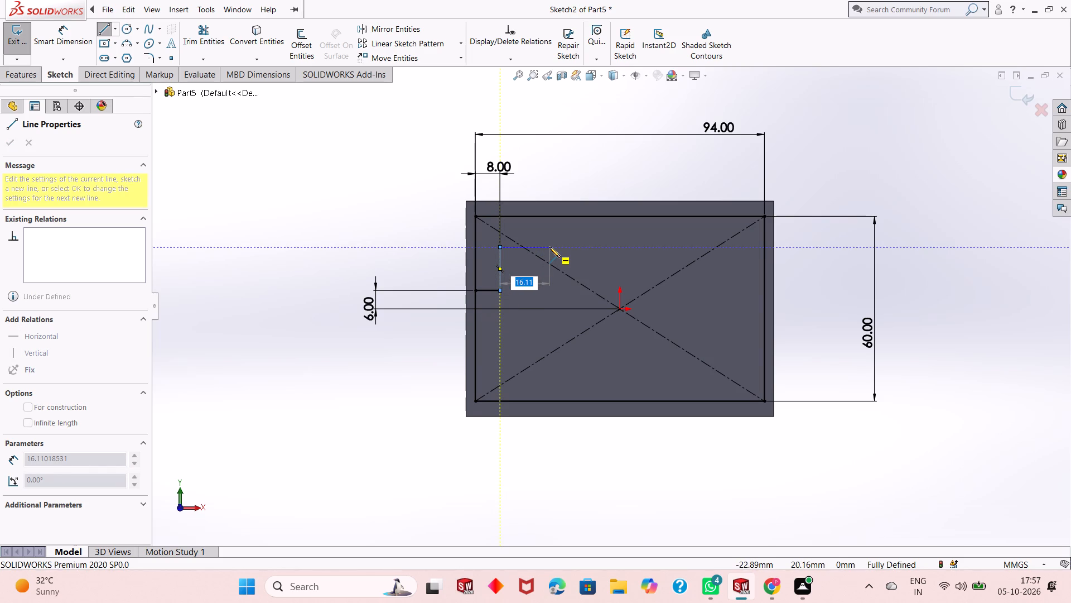
type("14")
key("Return")
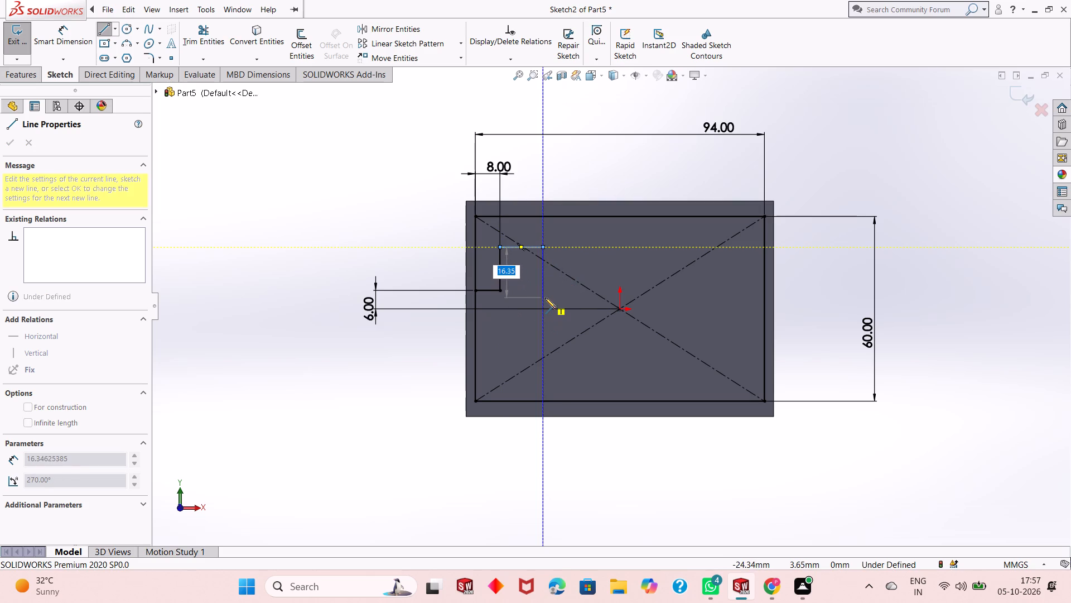
type("14")
key("Return")
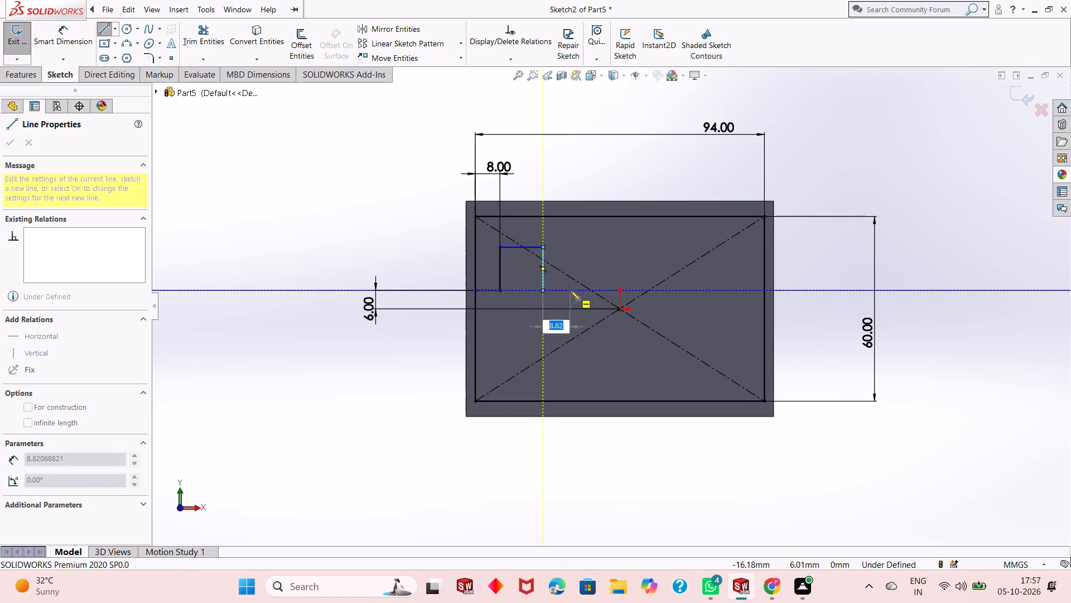
Continue the line chain with a small tab outline: 8 mm right, 12 mm down and 8 mm back left.
key("8")
key("Return")
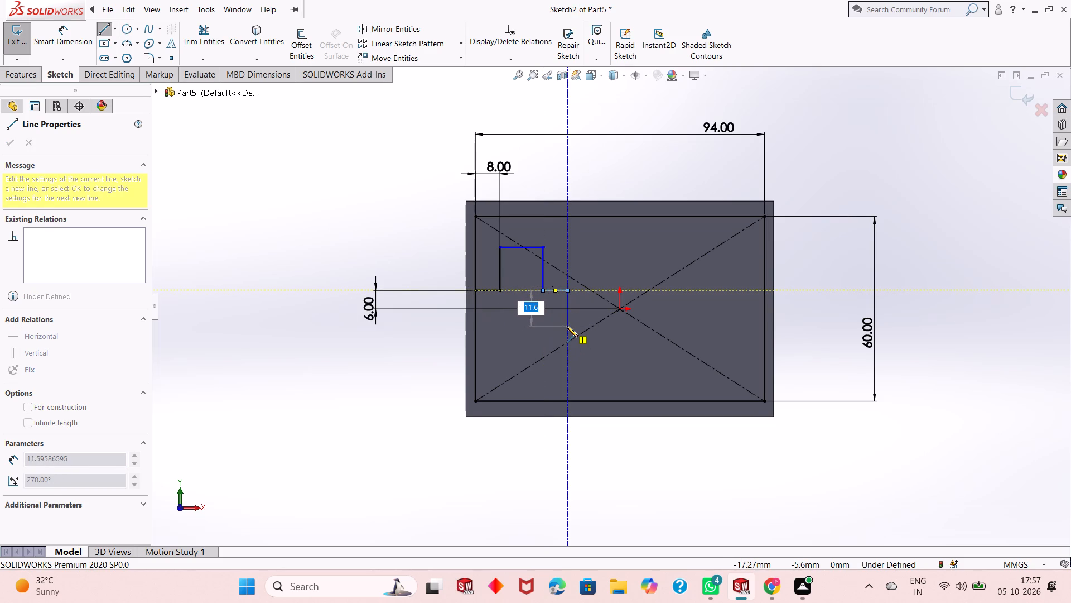
type("12")
key("Return")
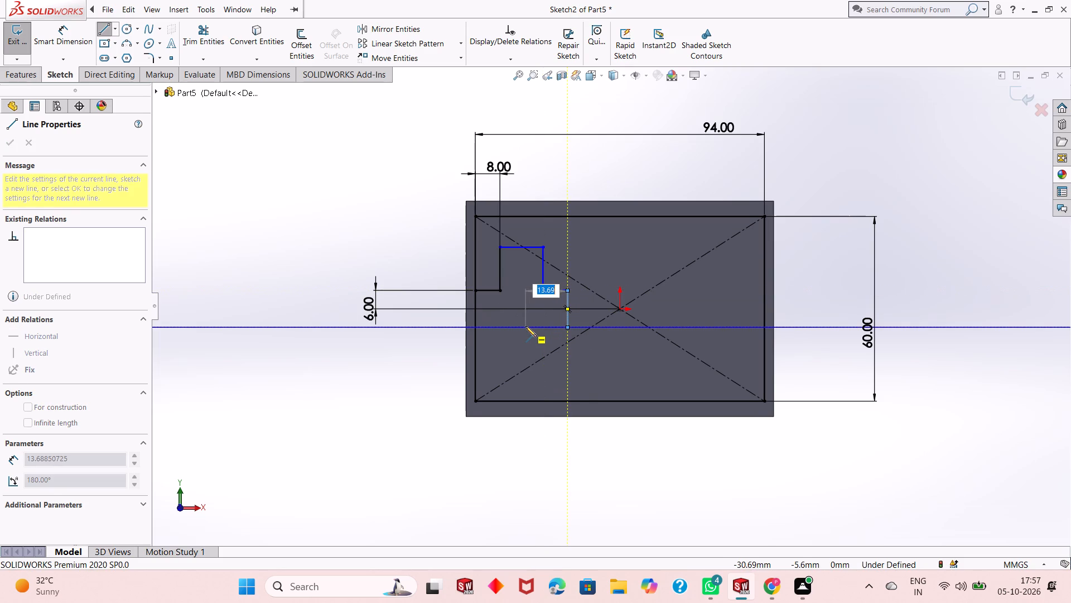
key("8")
key("Return")
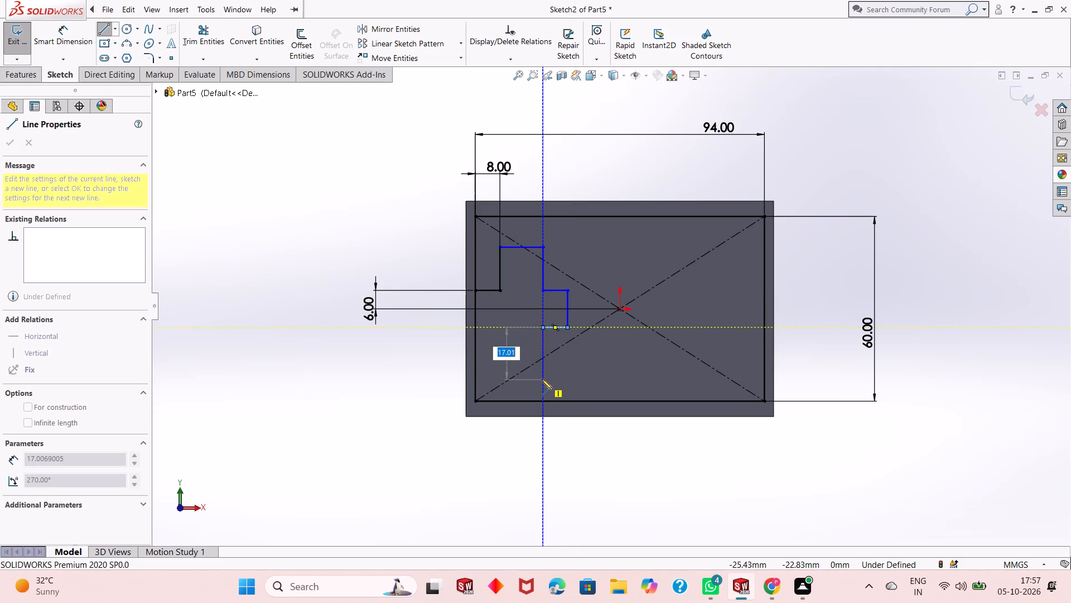
Continue the chain 14 mm down, 14 mm left and 14 mm up, ending with an 8 mm horizontal line to the rectangle's left edge.
type("14")
key("Return")
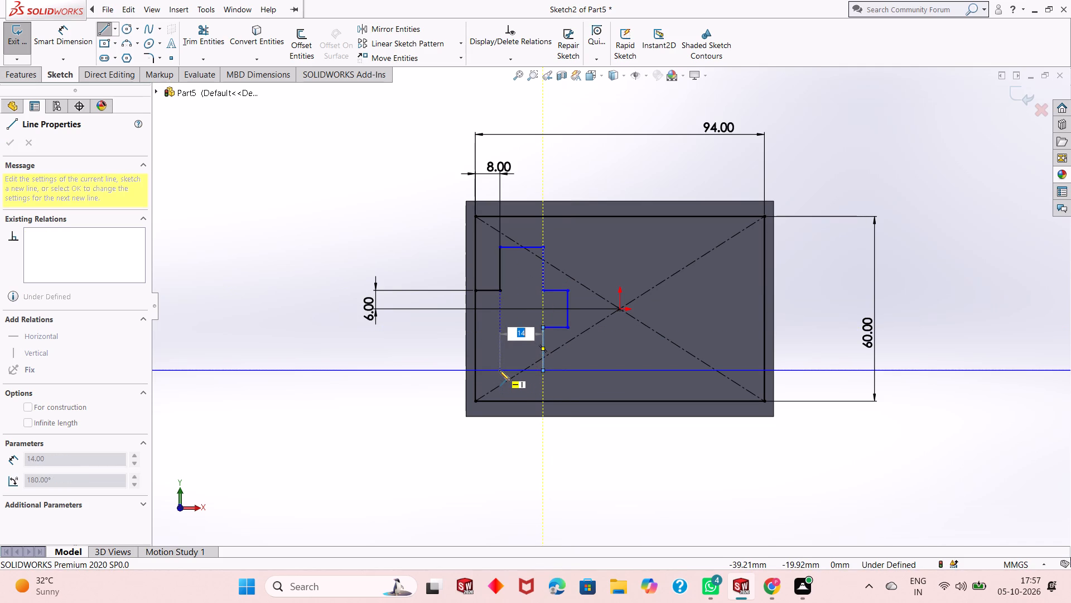
type("14")
key("Return")
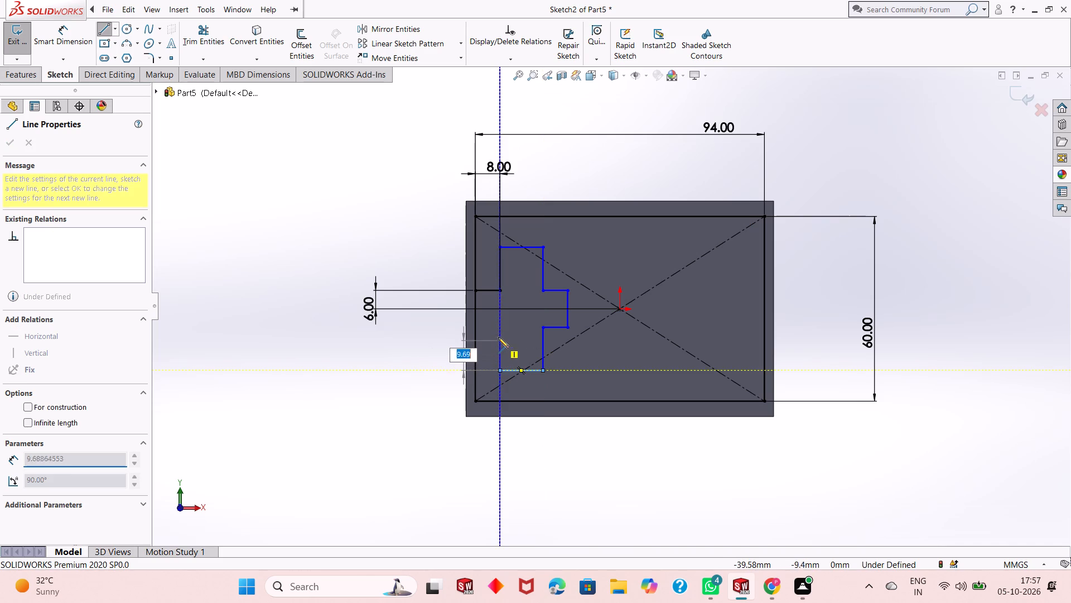
type("14")
key("Return")
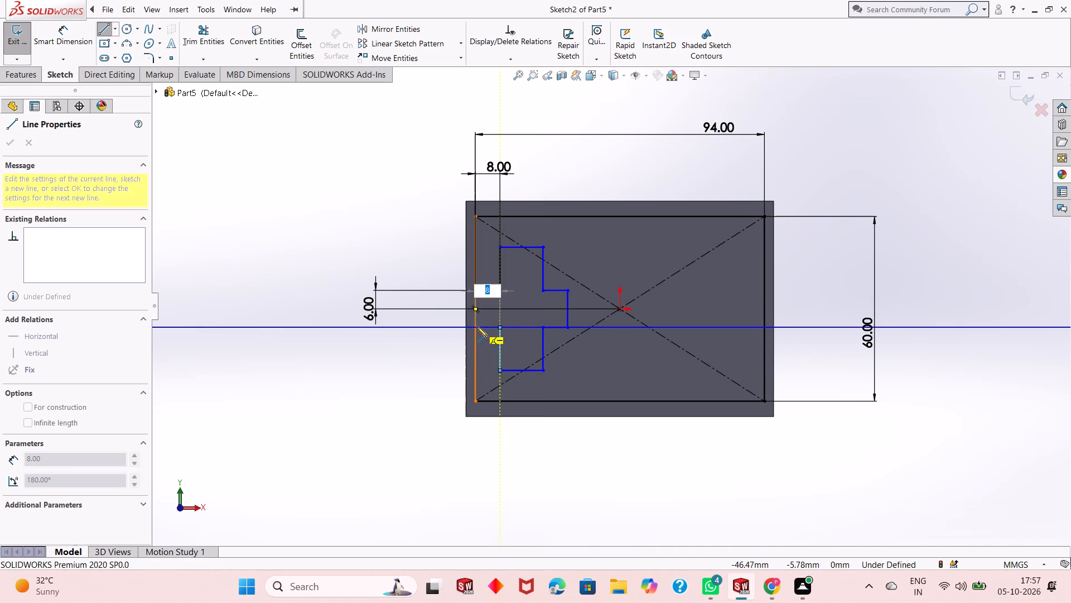
left_click(477, 327)
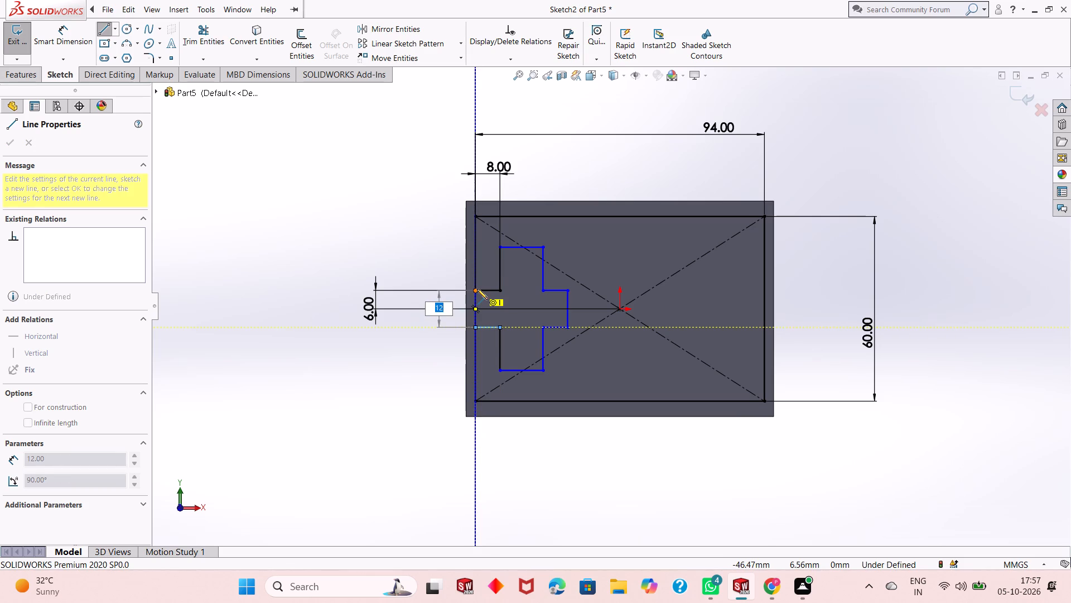
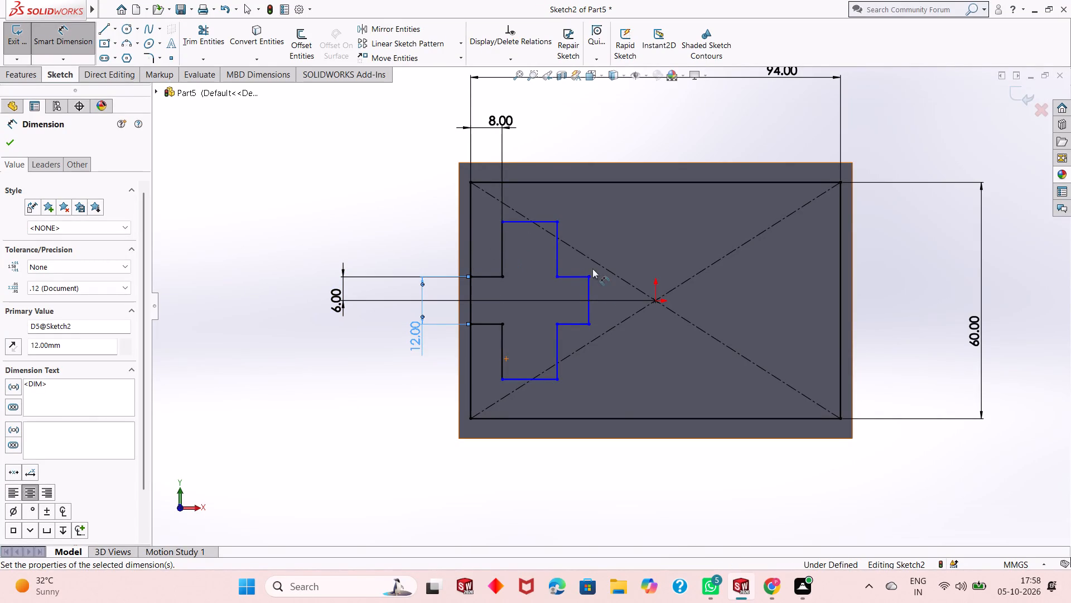
Add a 14 mm horizontal dimension to the top edge of the cross-shaped outline, placed above the plate.
left_click(522, 220)
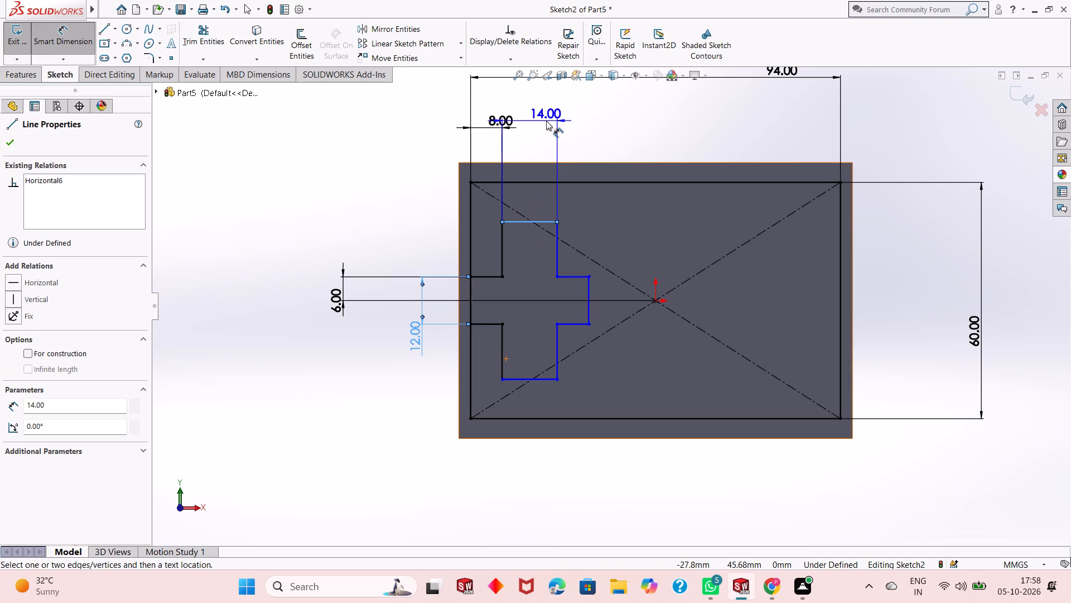
left_click(546, 121)
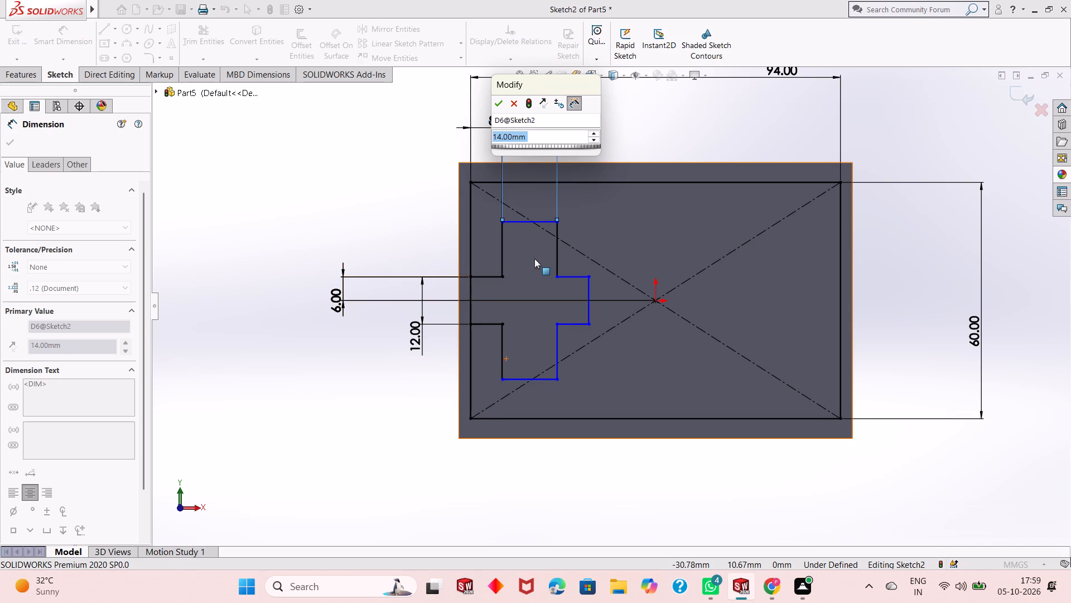
key("Return")
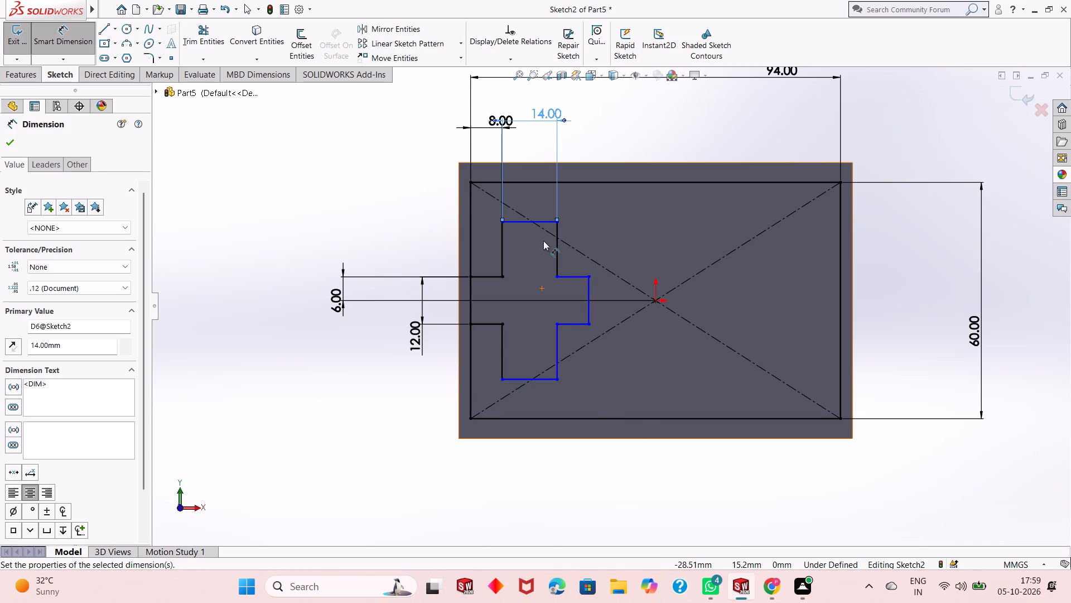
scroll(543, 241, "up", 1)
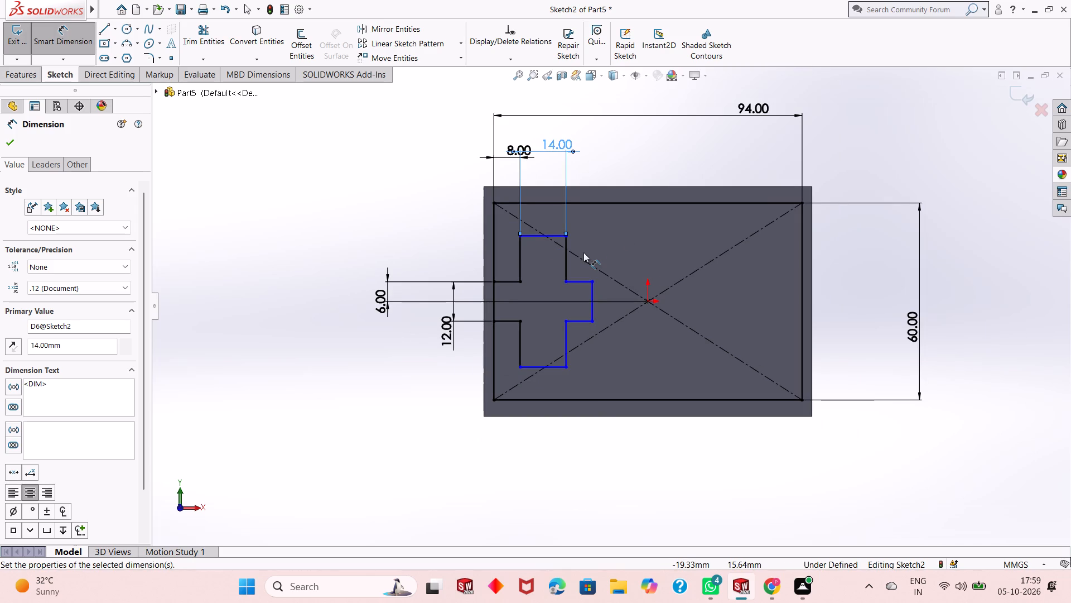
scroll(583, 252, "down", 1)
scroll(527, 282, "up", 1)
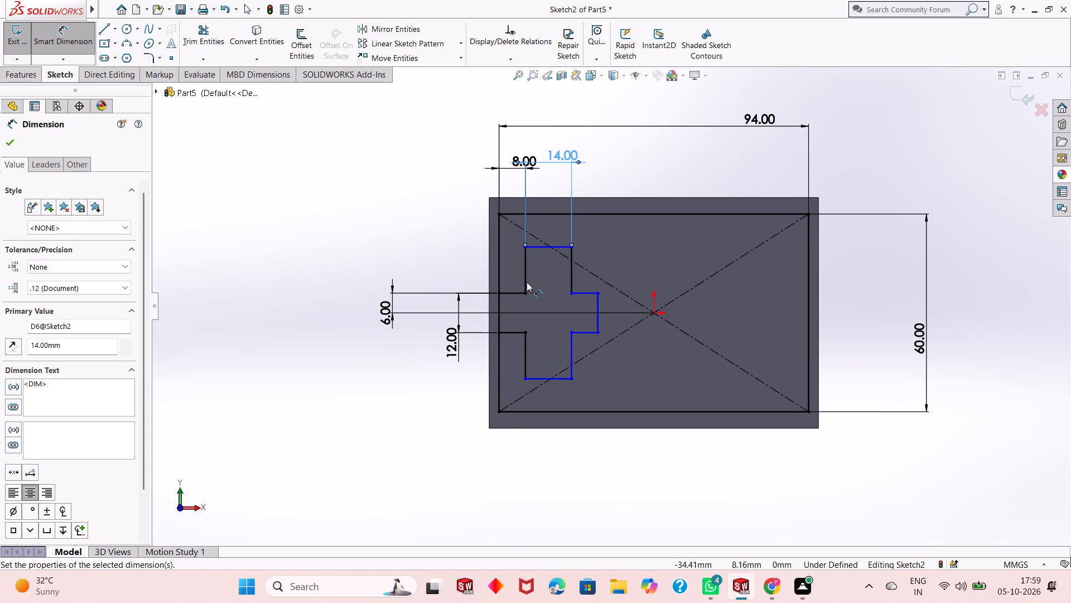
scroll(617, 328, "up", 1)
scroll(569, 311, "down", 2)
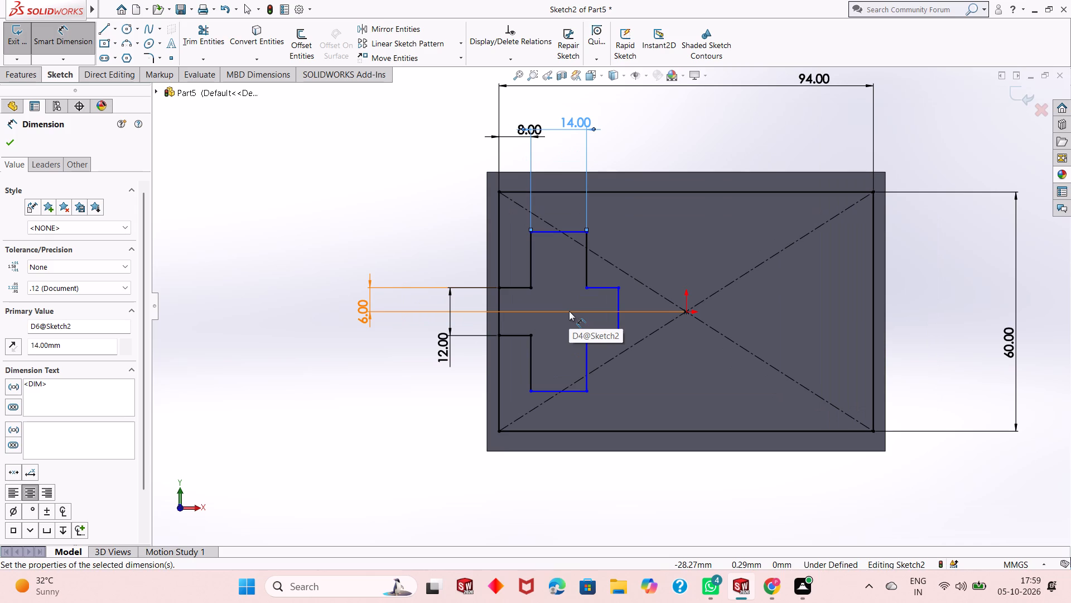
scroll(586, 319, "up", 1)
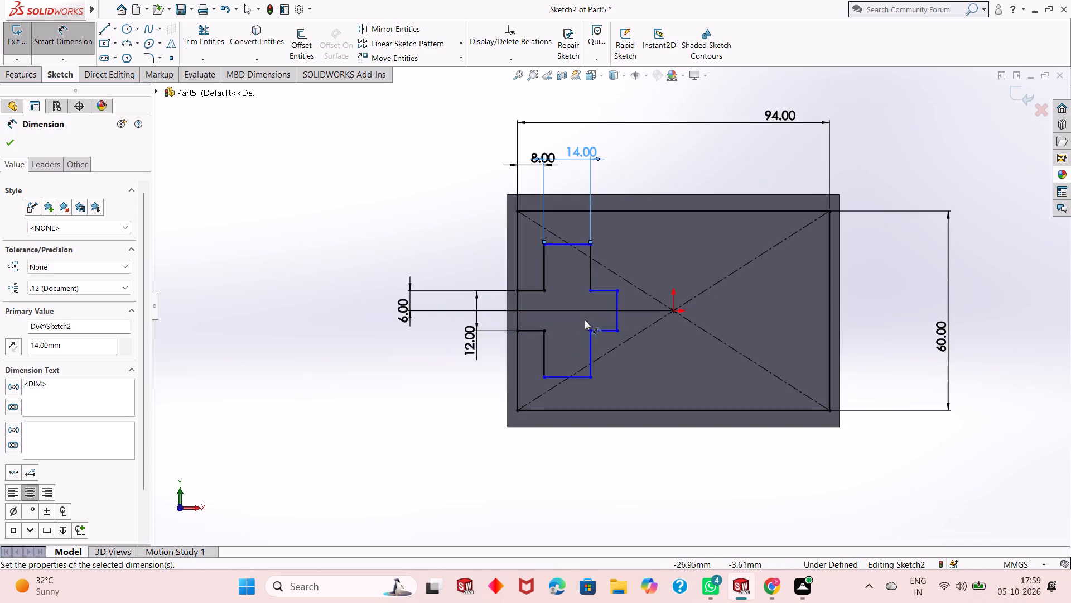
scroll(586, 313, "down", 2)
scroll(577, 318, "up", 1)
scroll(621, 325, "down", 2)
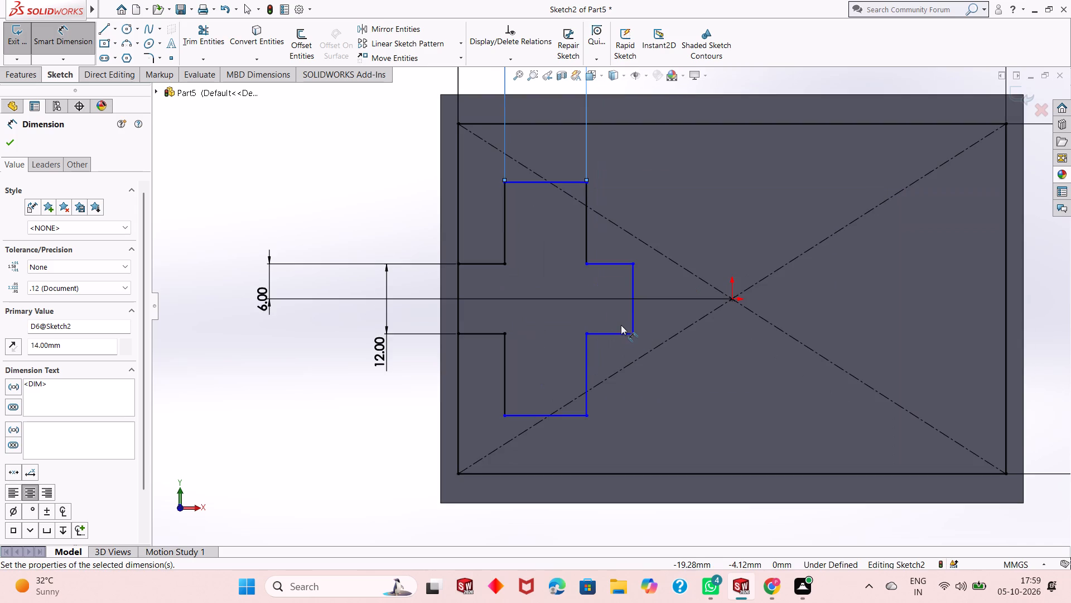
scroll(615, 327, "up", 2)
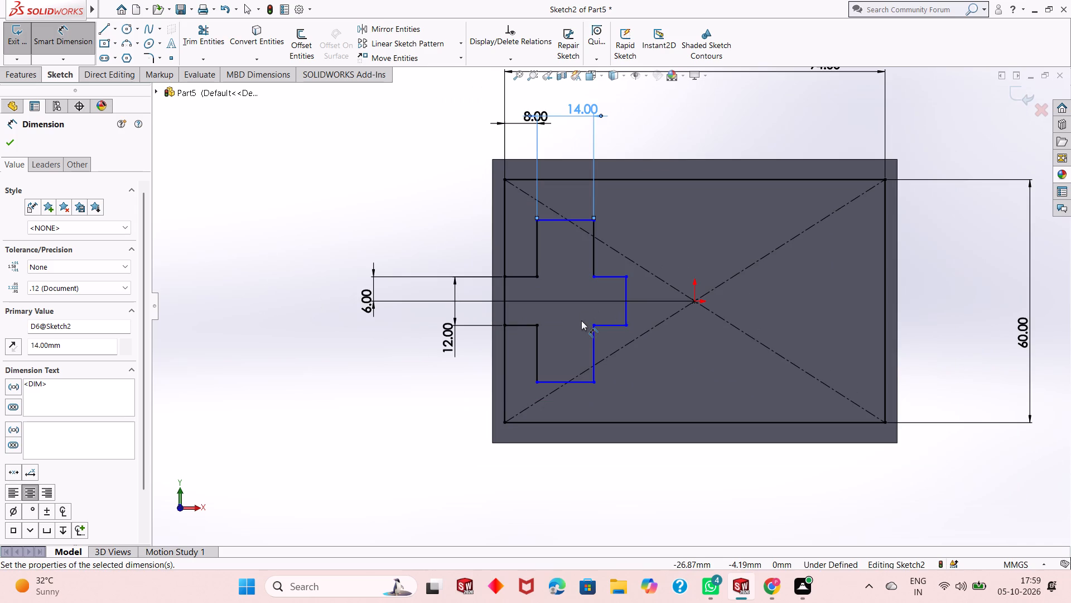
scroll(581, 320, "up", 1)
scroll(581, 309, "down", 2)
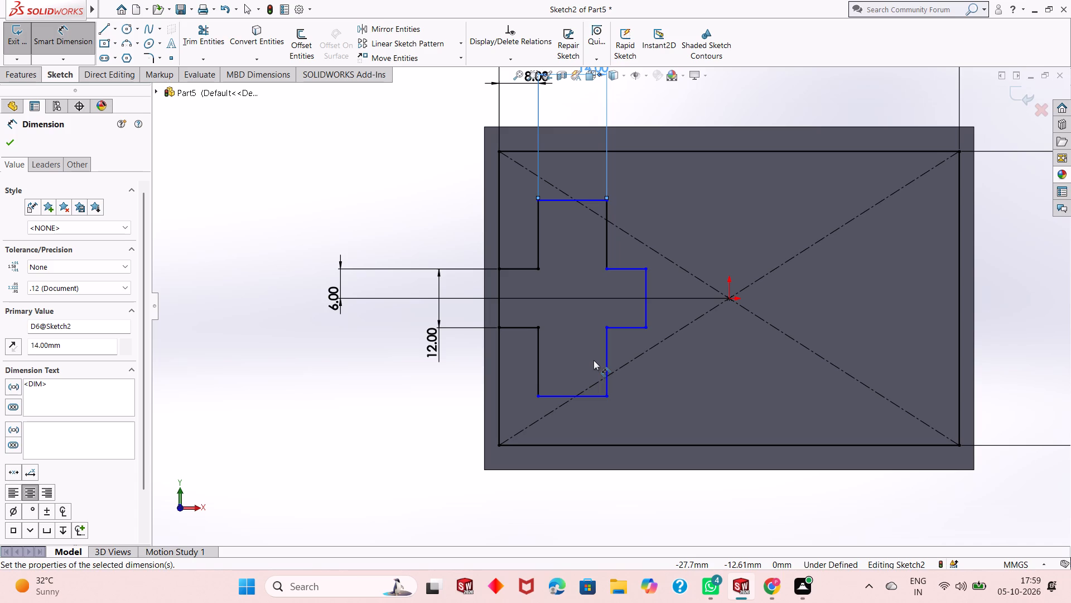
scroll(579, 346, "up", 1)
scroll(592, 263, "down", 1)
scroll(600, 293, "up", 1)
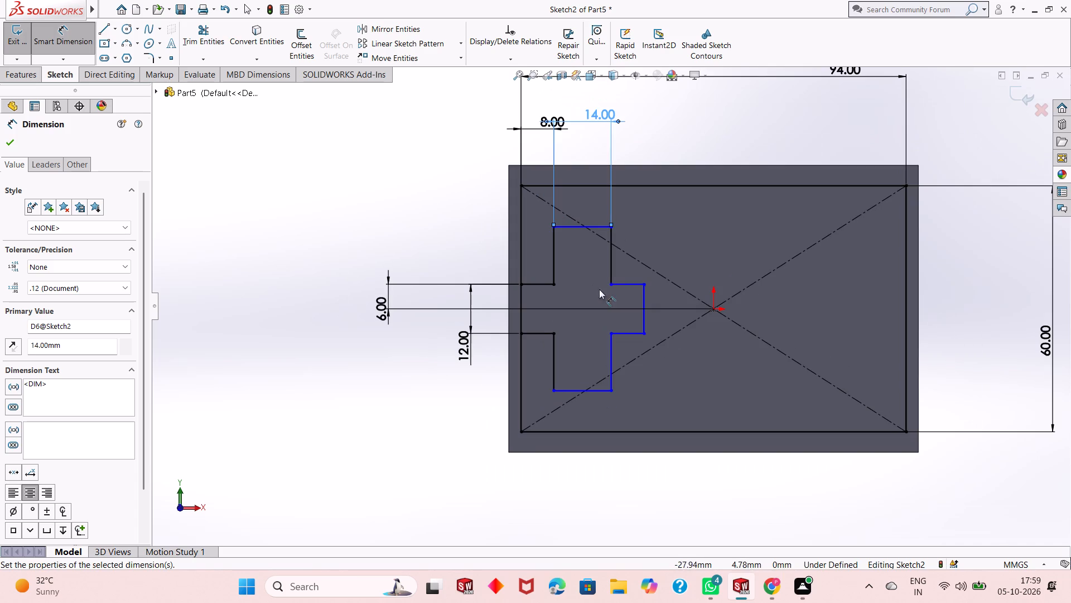
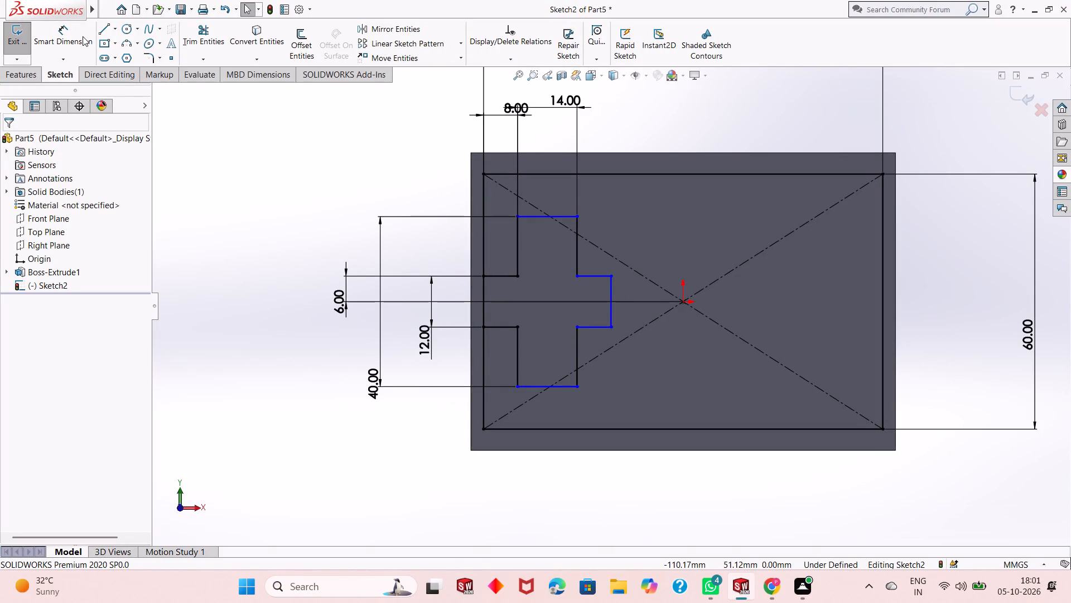
Add a 20 mm vertical dimension between the cross outline's top edge and the origin.
left_click(66, 36)
left_click(548, 219)
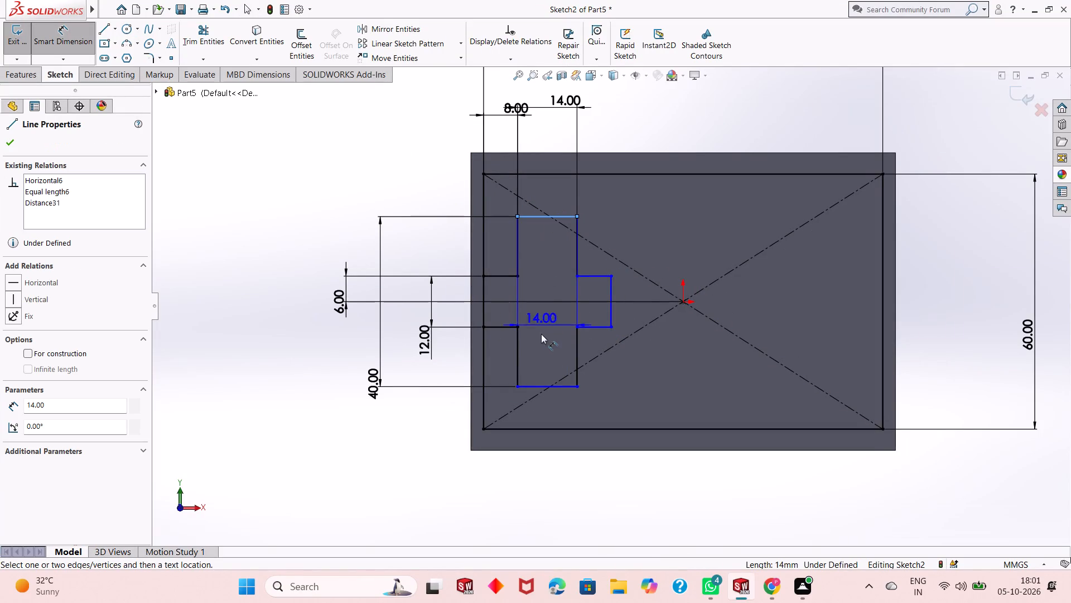
left_click(680, 303)
left_click(710, 271)
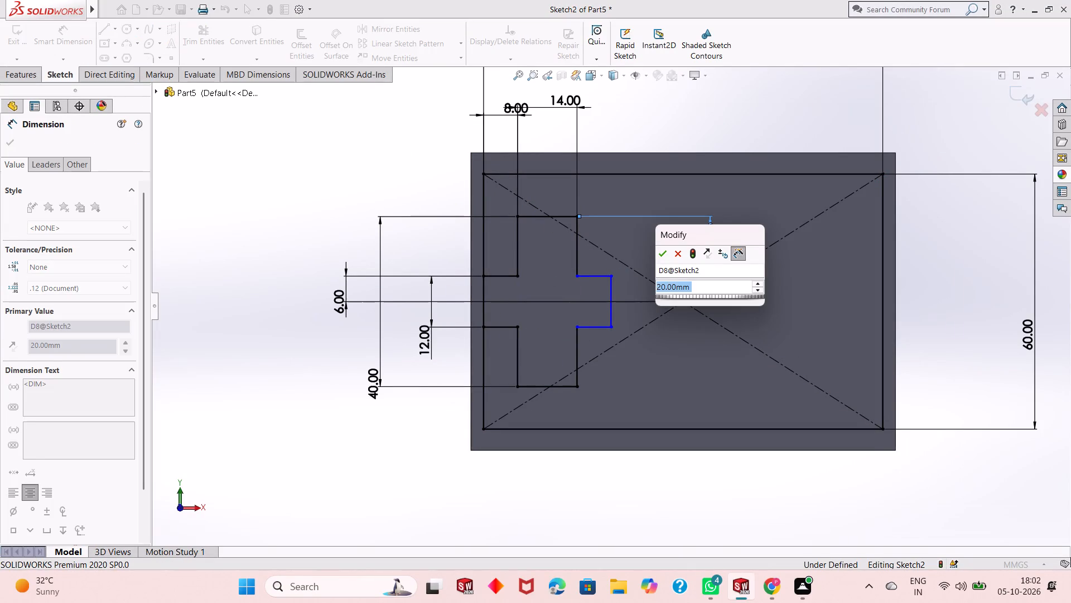
key("Return")
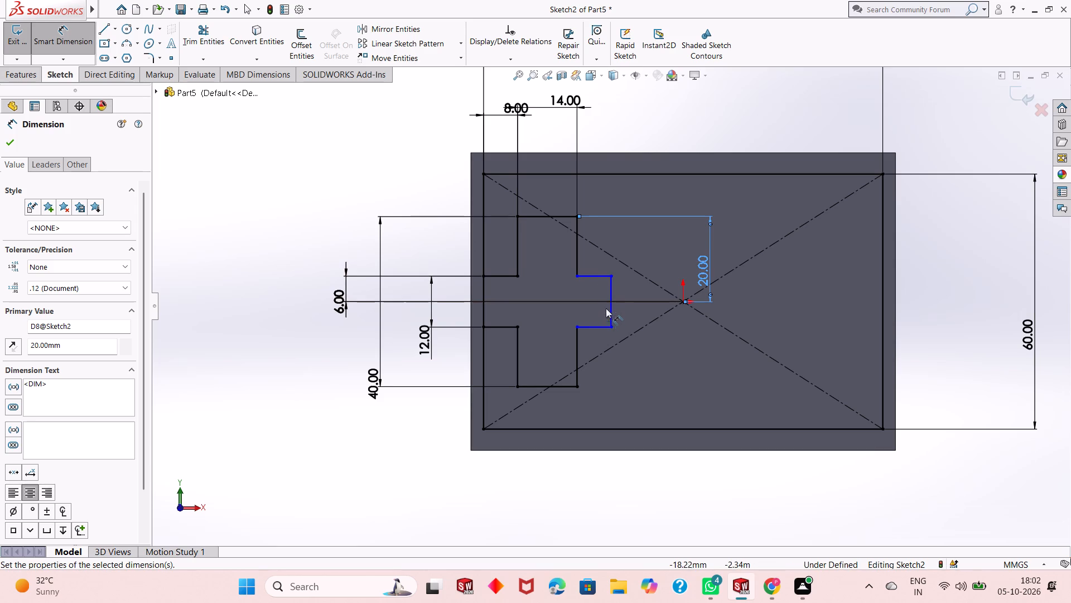
Add an 8 mm horizontal dimension to the upper edge of the cross's right arm, placed above that arm.
left_click(601, 276)
left_click(623, 233)
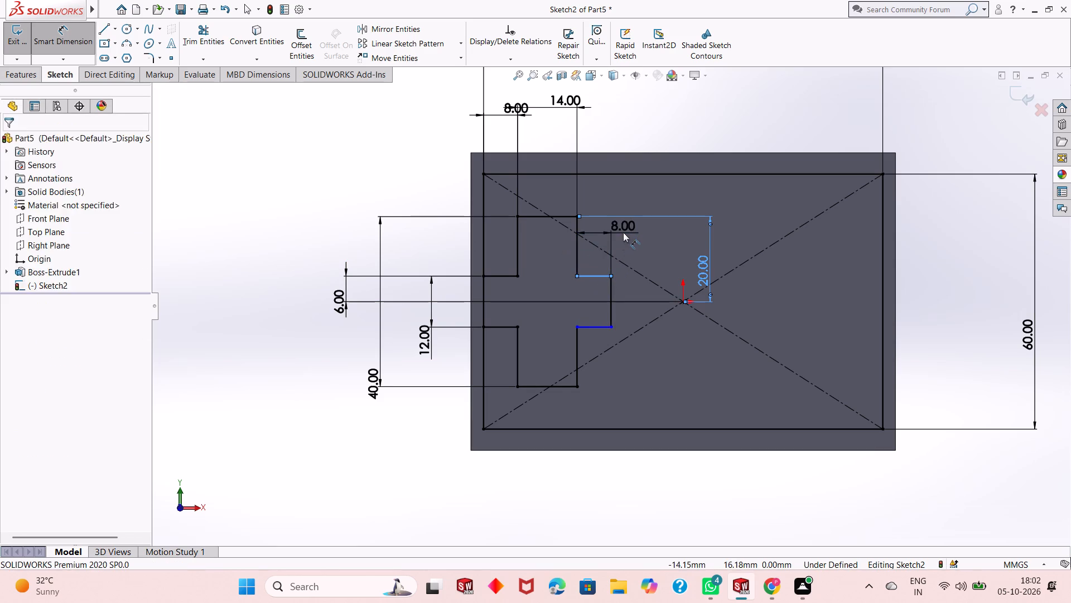
left_click(578, 212)
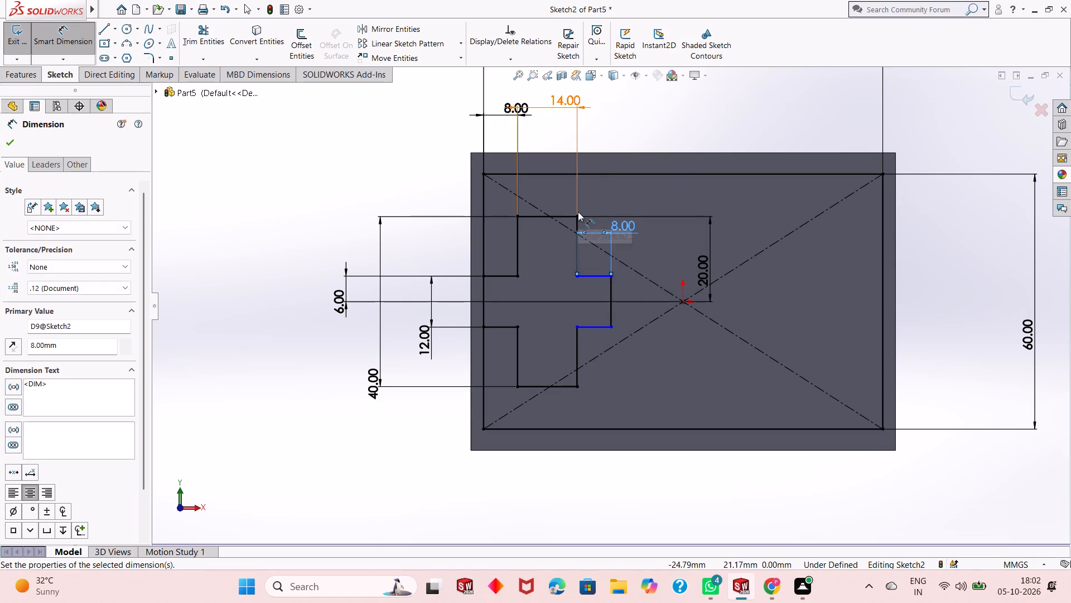
Add a 12 mm vertical dimension between the upper and lower edges of the cross's right arm.
left_click(591, 275)
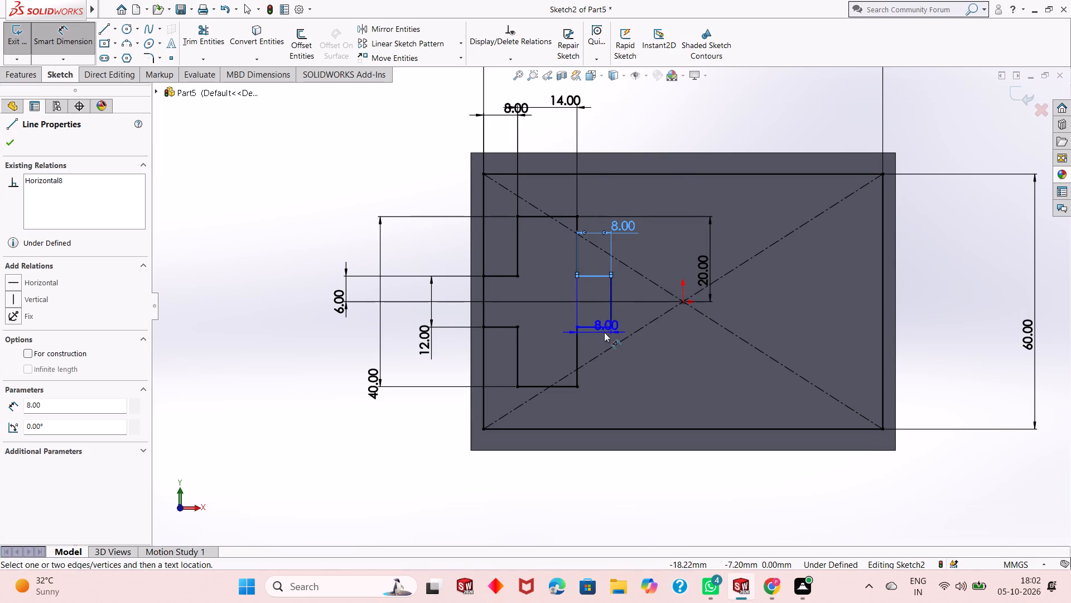
left_click(595, 327)
left_click(648, 325)
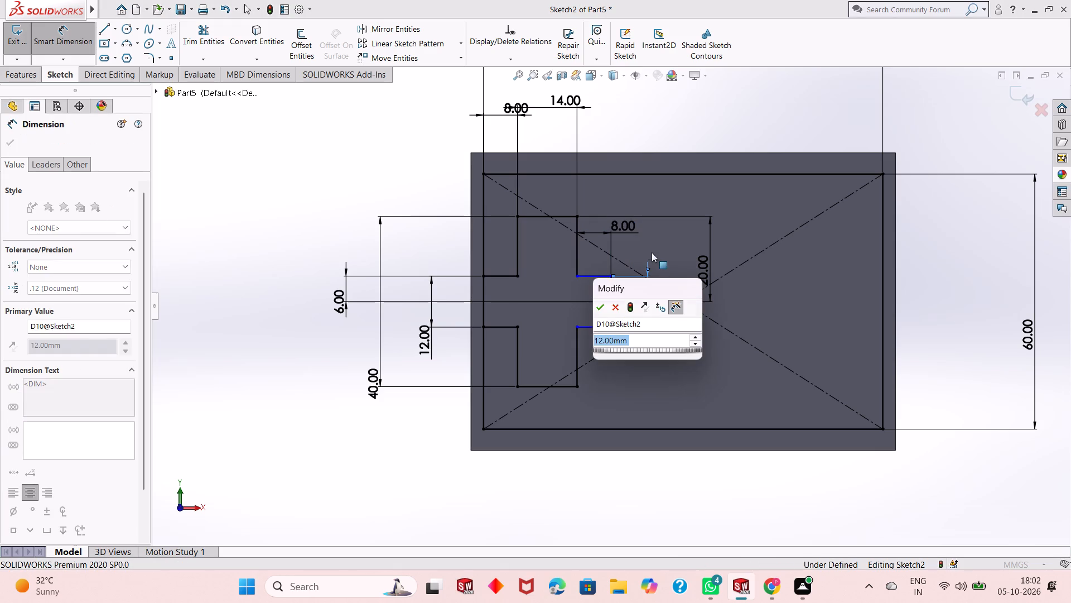
left_click(604, 305)
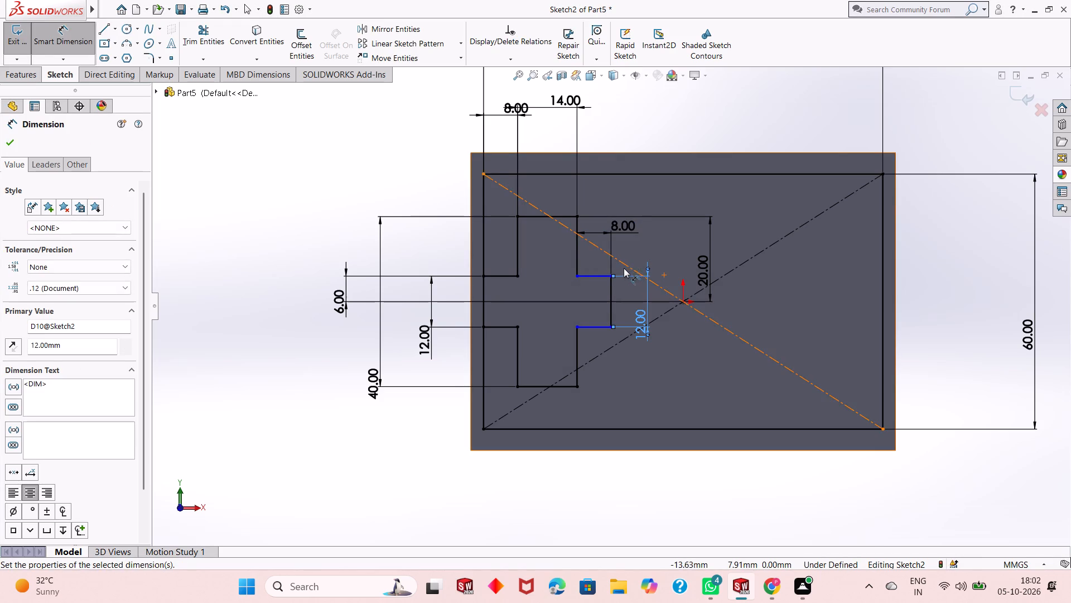
Make the upper and lower horizontal edges of the cross's right arm equal in length.
key("Escape")
key("Escape")
left_click(601, 277)
left_click(585, 326, "ctrl")
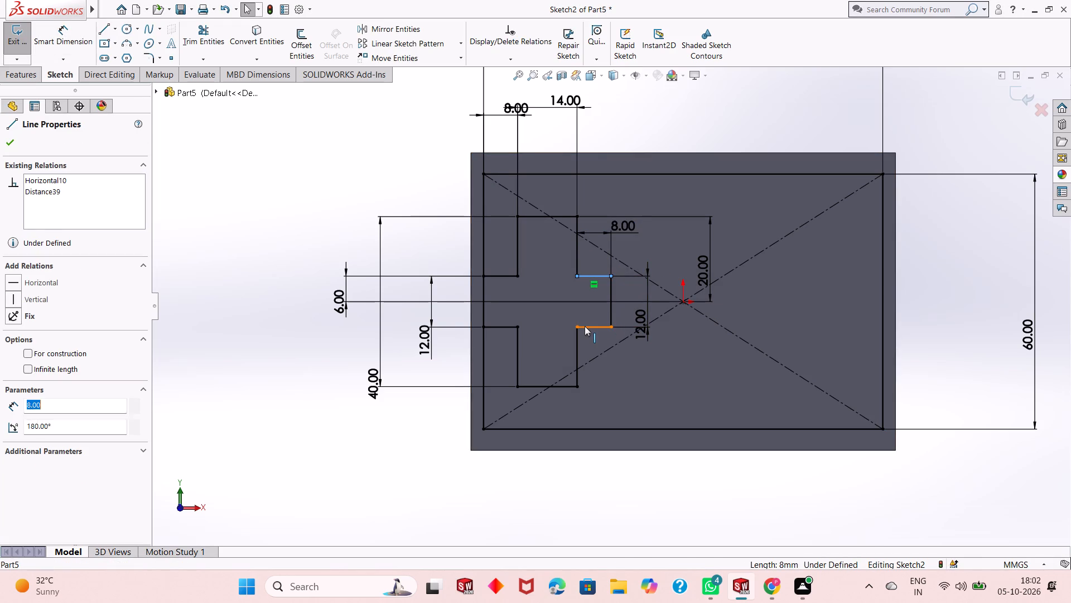
left_click(699, 279)
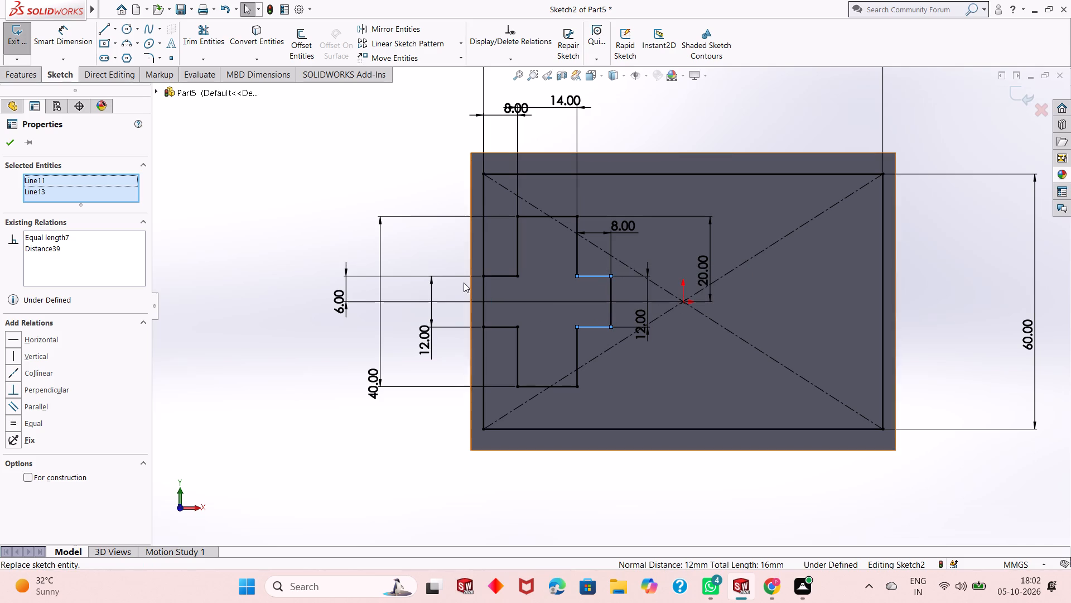
left_click(11, 137)
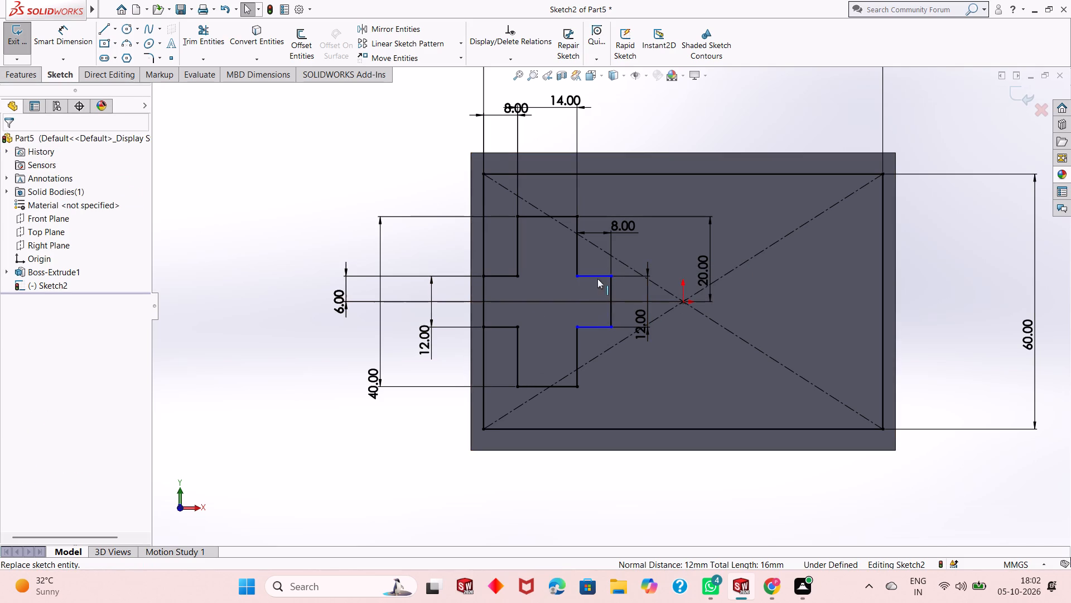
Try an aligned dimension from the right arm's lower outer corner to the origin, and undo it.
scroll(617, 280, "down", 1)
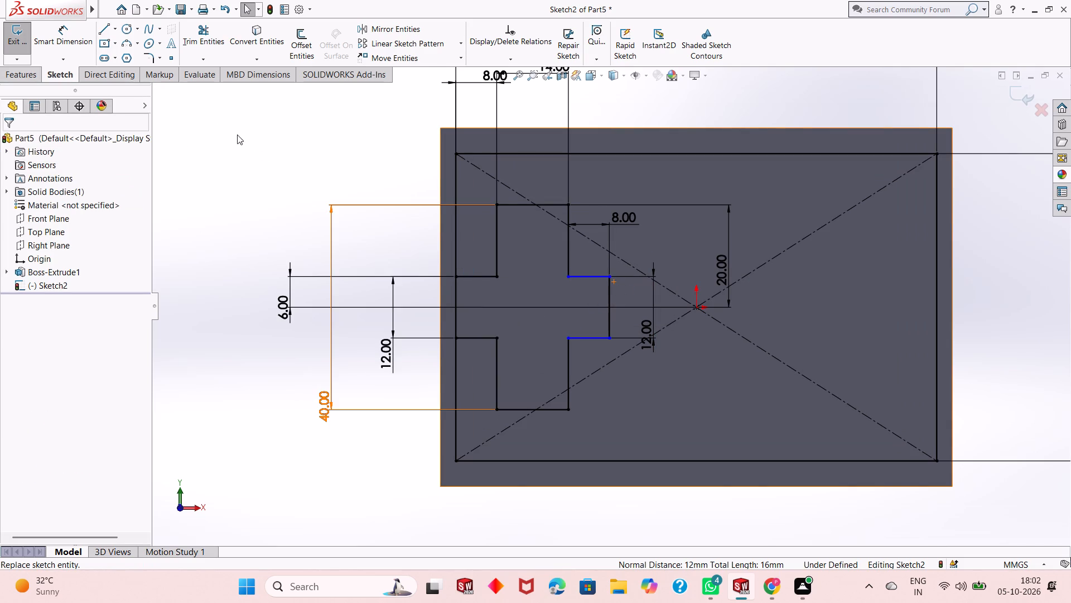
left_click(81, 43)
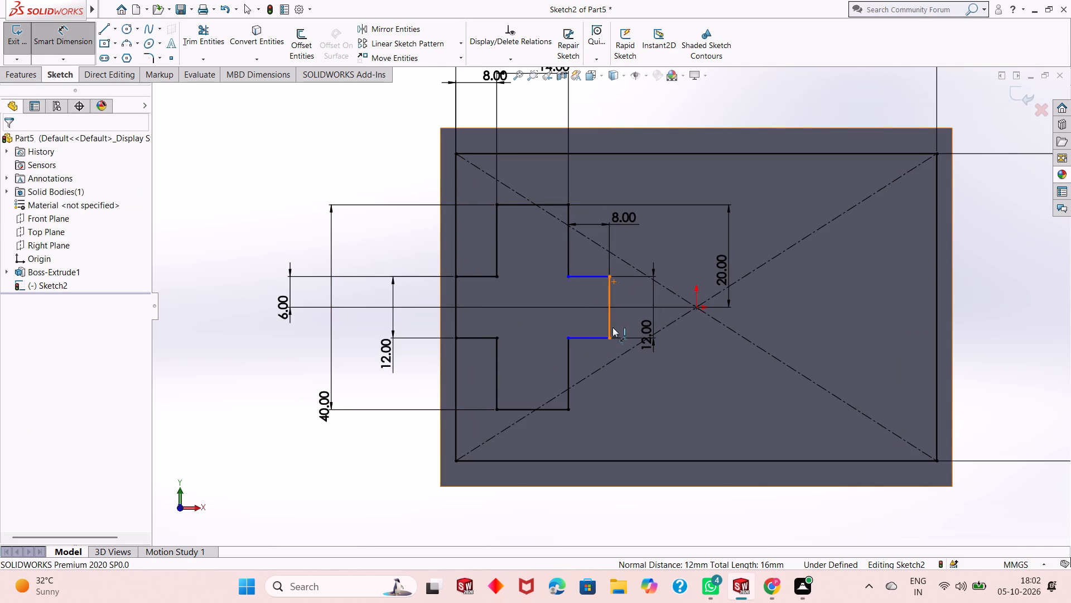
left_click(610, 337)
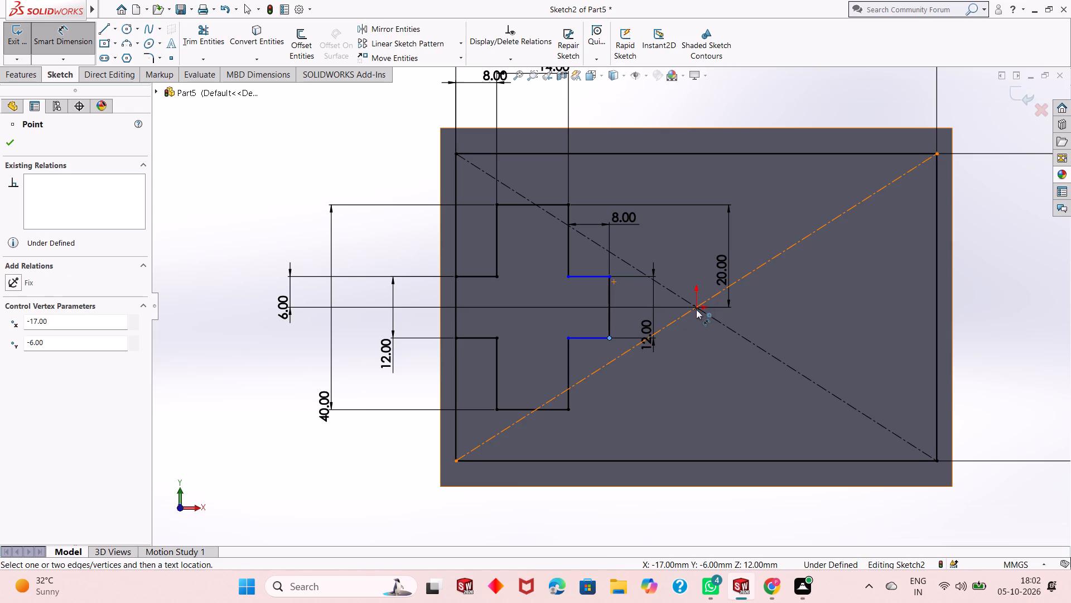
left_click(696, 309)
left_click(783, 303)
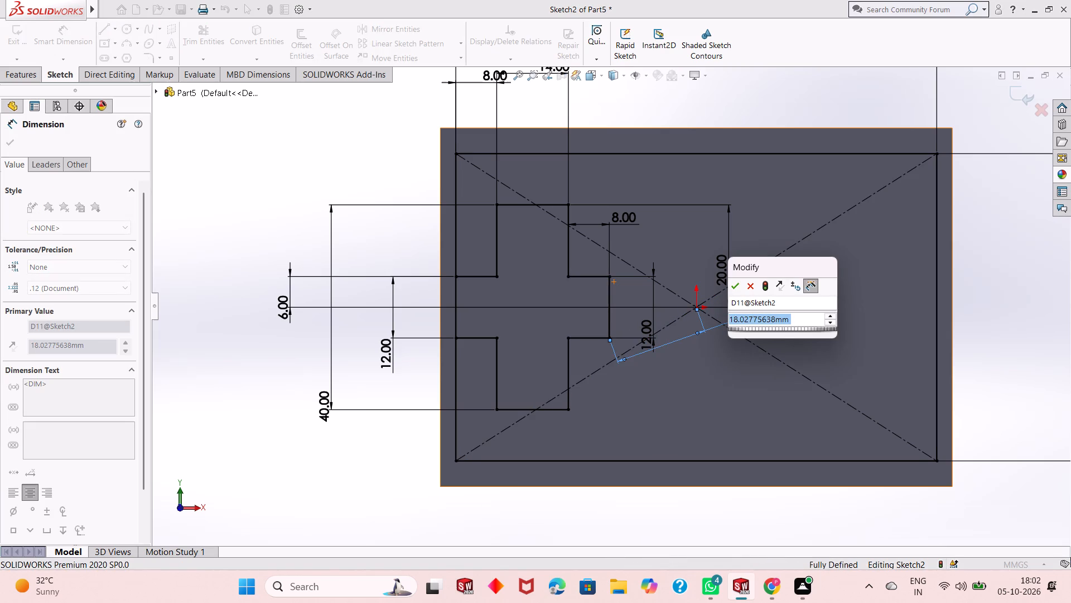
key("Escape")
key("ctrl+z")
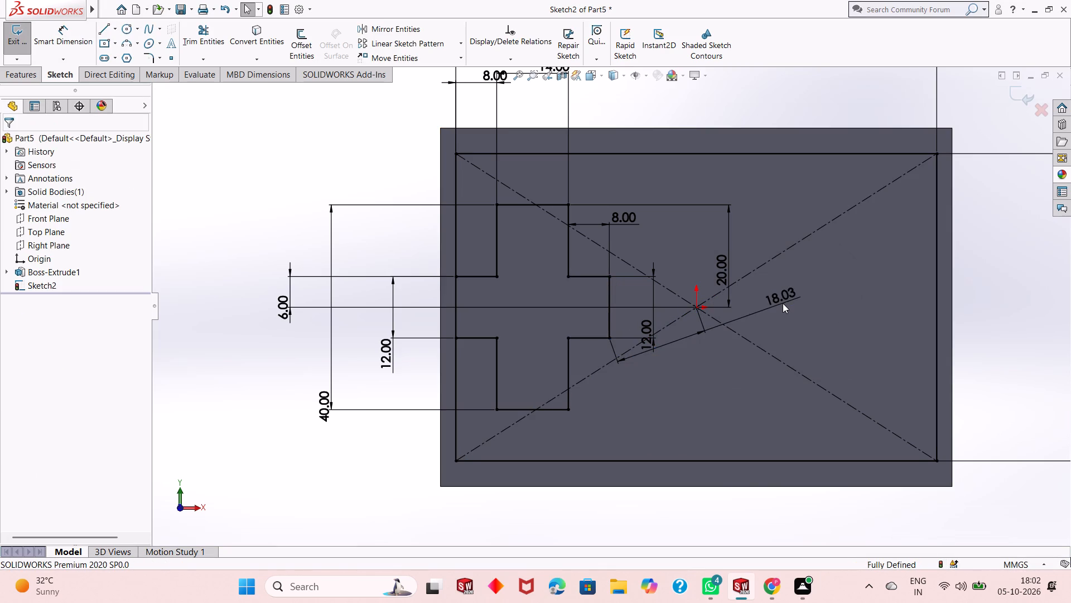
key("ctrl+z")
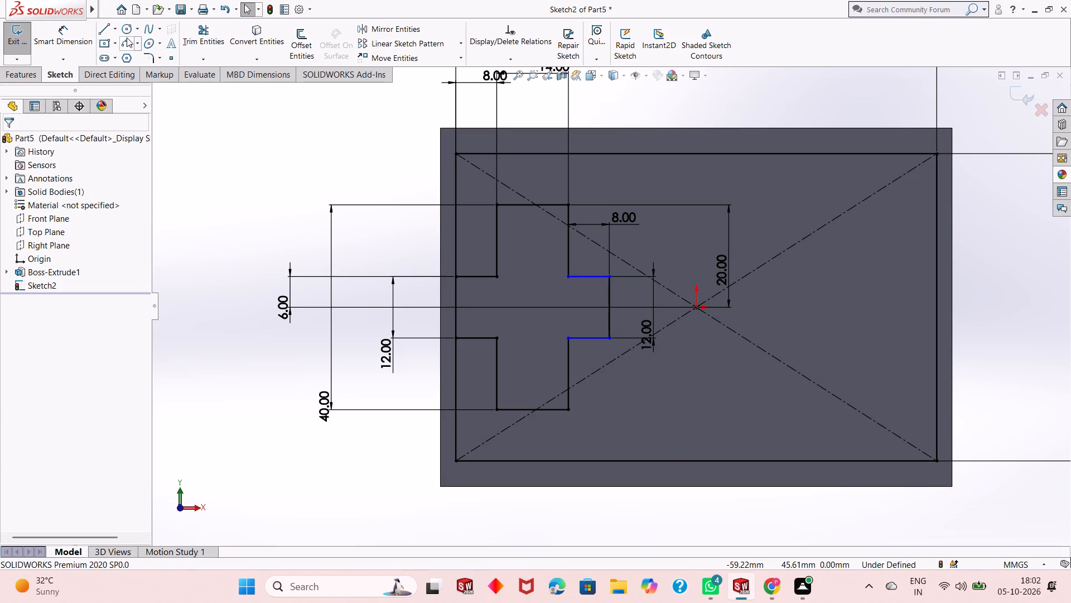
Add a 6 mm vertical dimension between the right arm's lower outer corner and the origin.
left_click(70, 41)
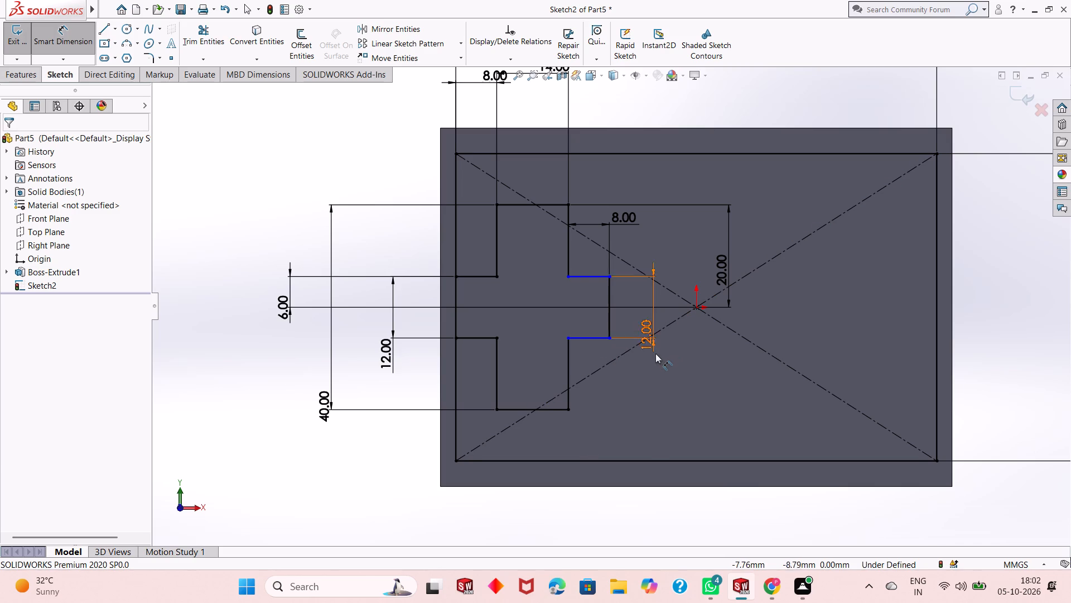
left_click(610, 338)
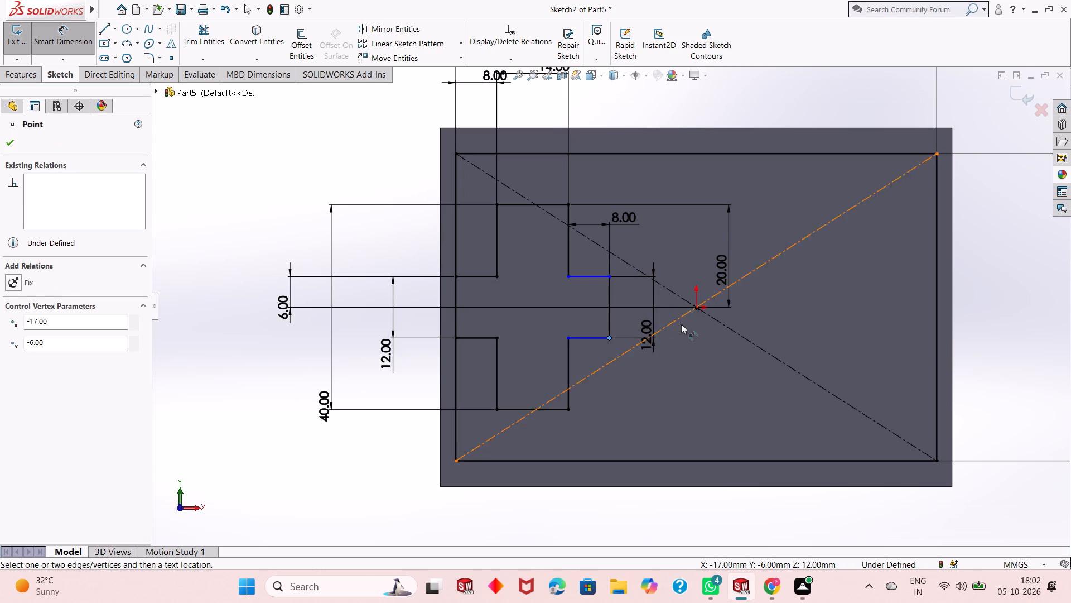
left_click(697, 307)
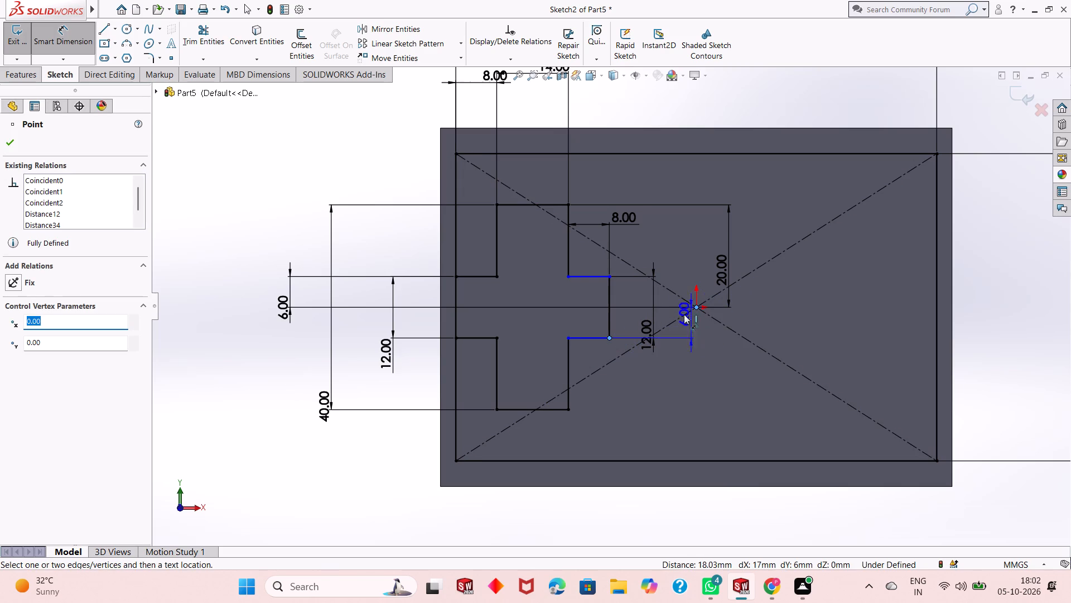
left_click(711, 327)
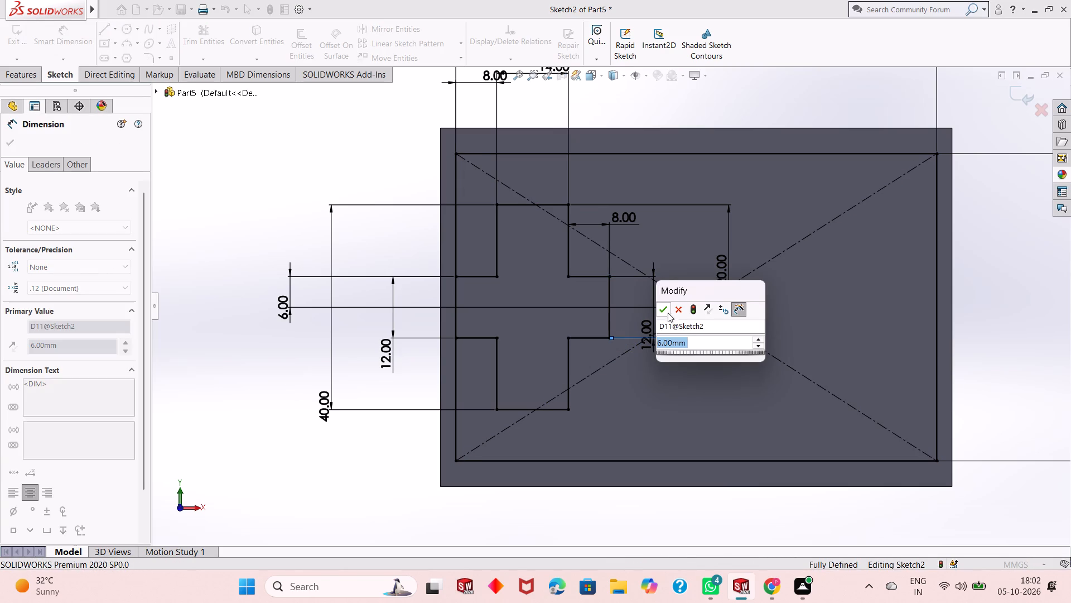
left_click(664, 307)
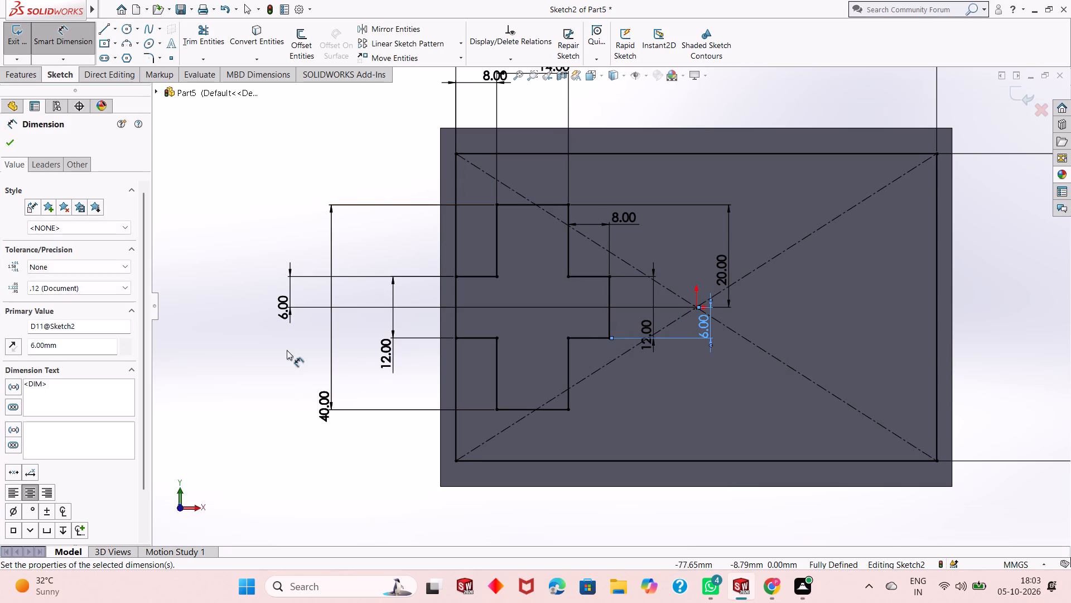
right_click(280, 349)
left_click(321, 384)
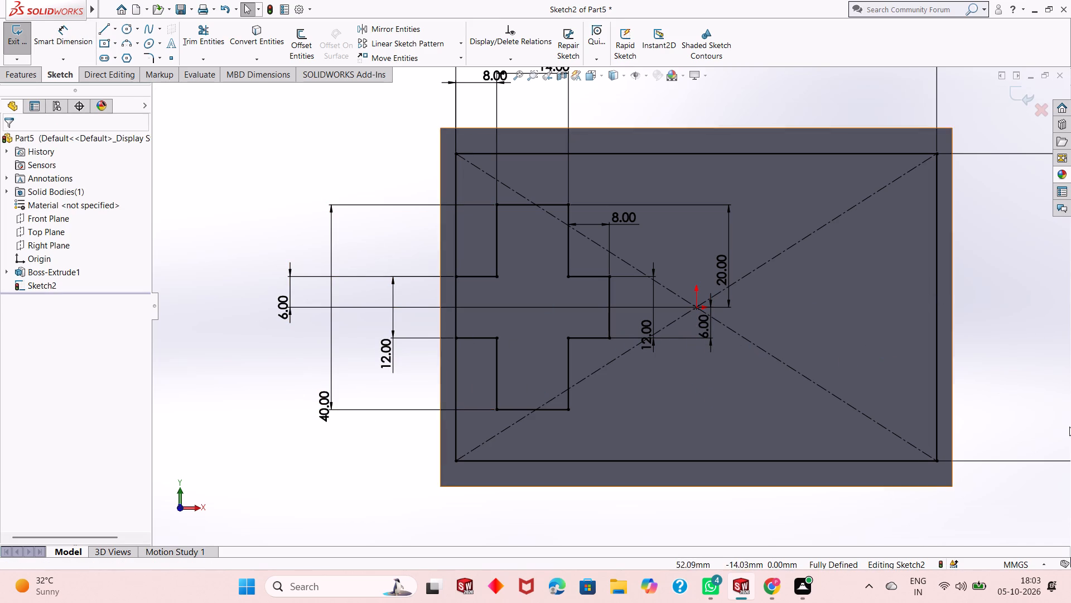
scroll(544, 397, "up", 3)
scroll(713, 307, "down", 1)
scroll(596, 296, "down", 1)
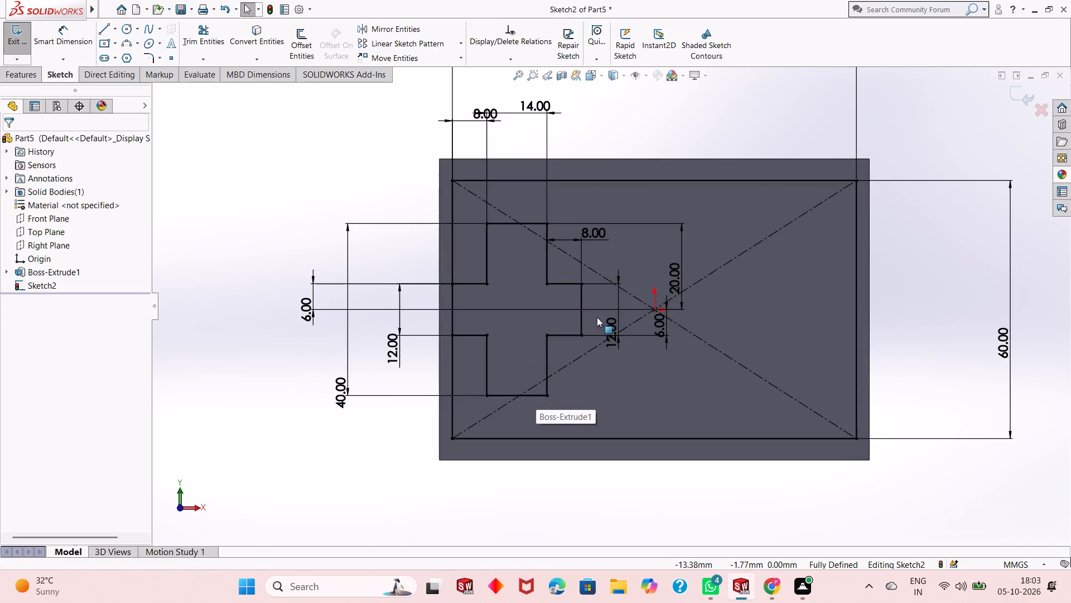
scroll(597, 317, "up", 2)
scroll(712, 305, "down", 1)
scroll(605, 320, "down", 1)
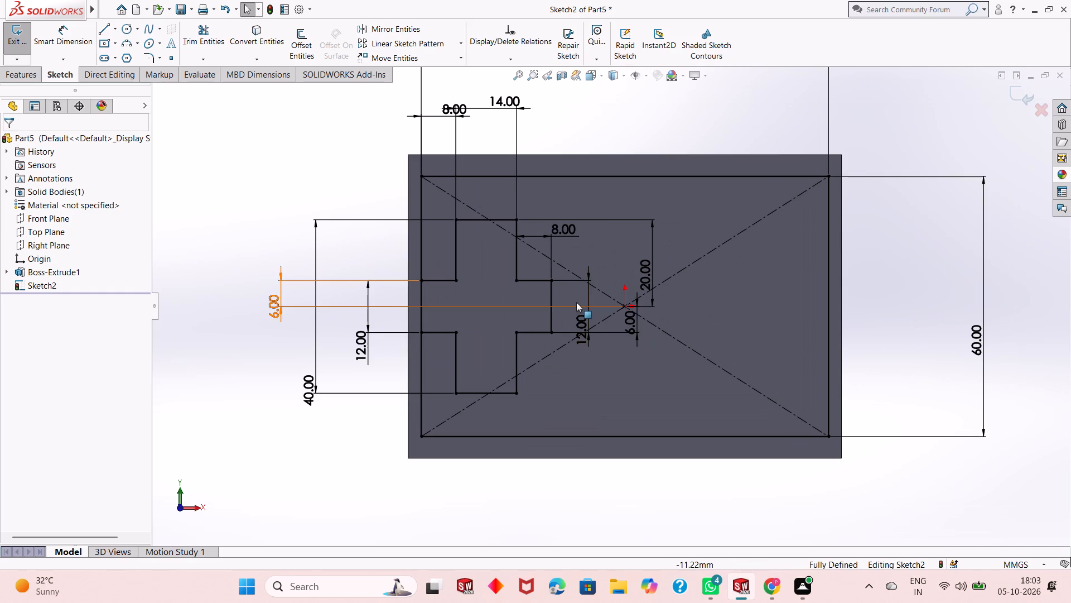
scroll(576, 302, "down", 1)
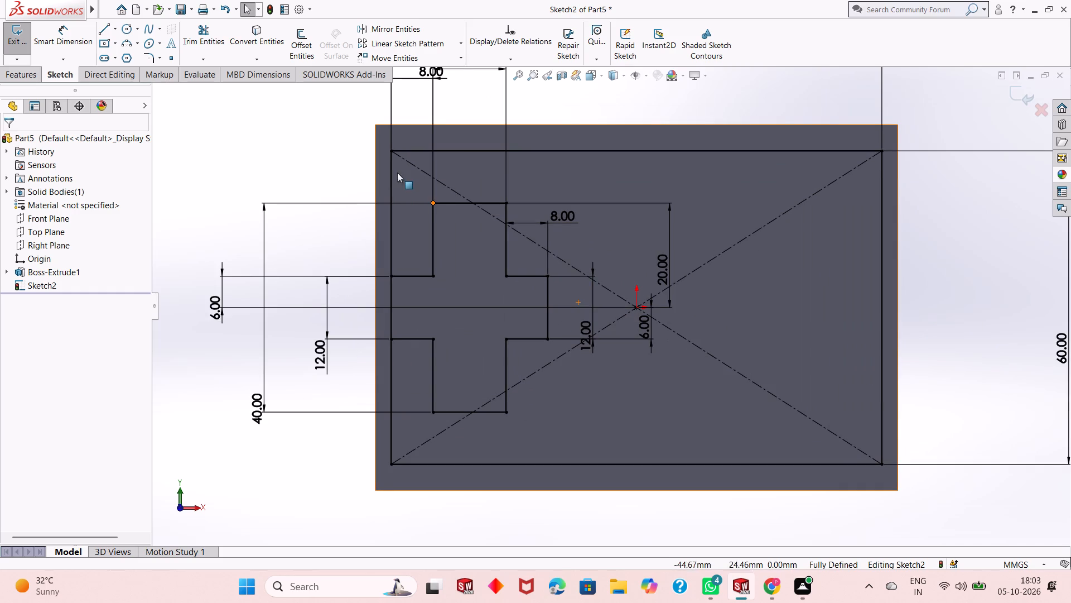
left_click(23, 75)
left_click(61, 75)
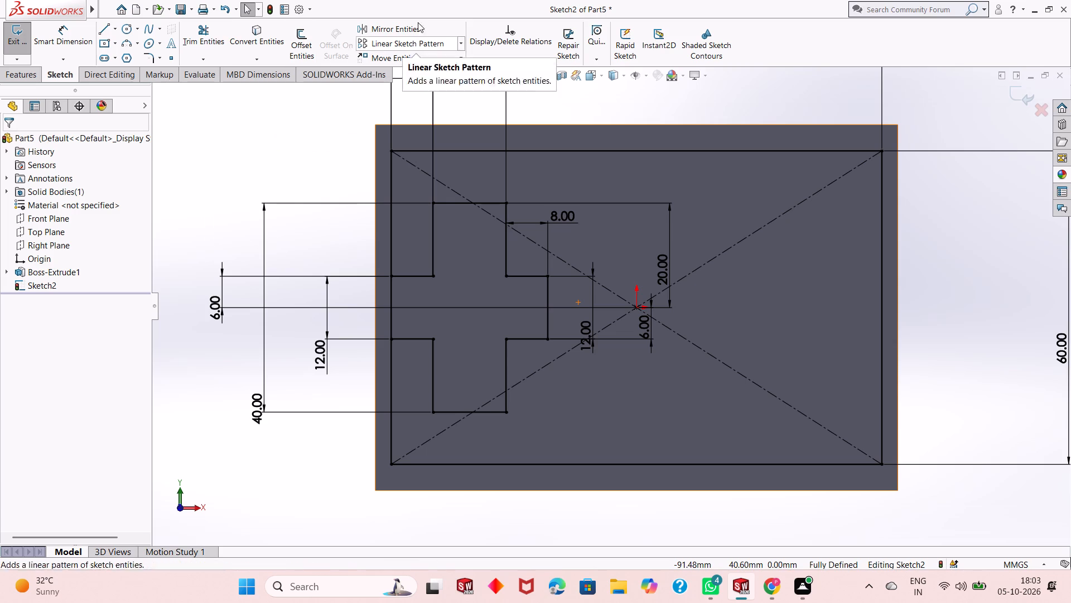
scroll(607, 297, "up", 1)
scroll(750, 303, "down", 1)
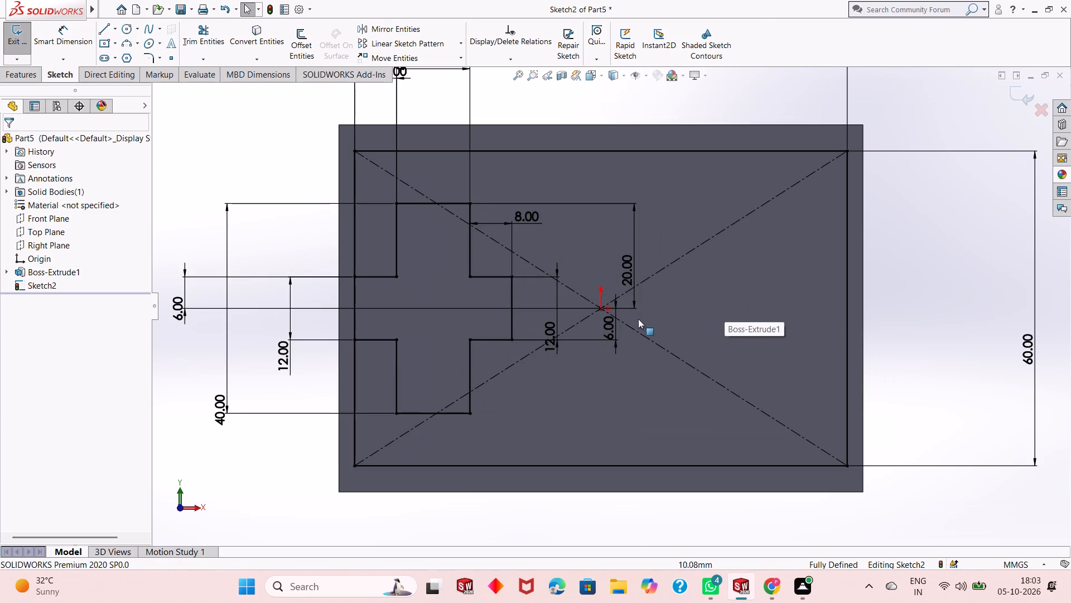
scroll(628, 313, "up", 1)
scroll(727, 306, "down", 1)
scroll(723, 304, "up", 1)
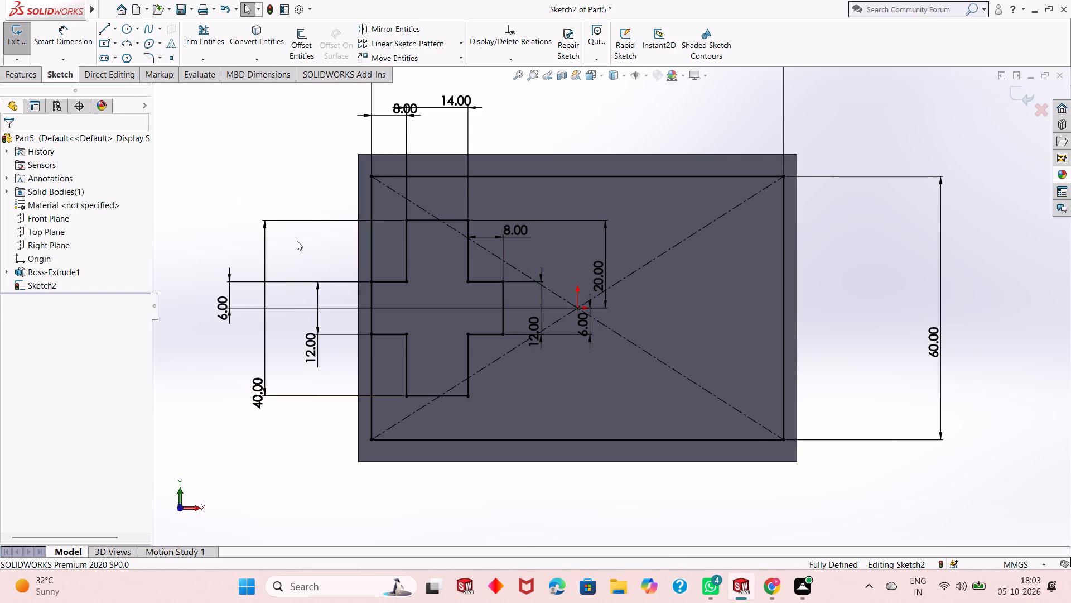
Trim the segment of the rectangle's left edge between the two lines of the cross's left arm.
left_click(200, 41)
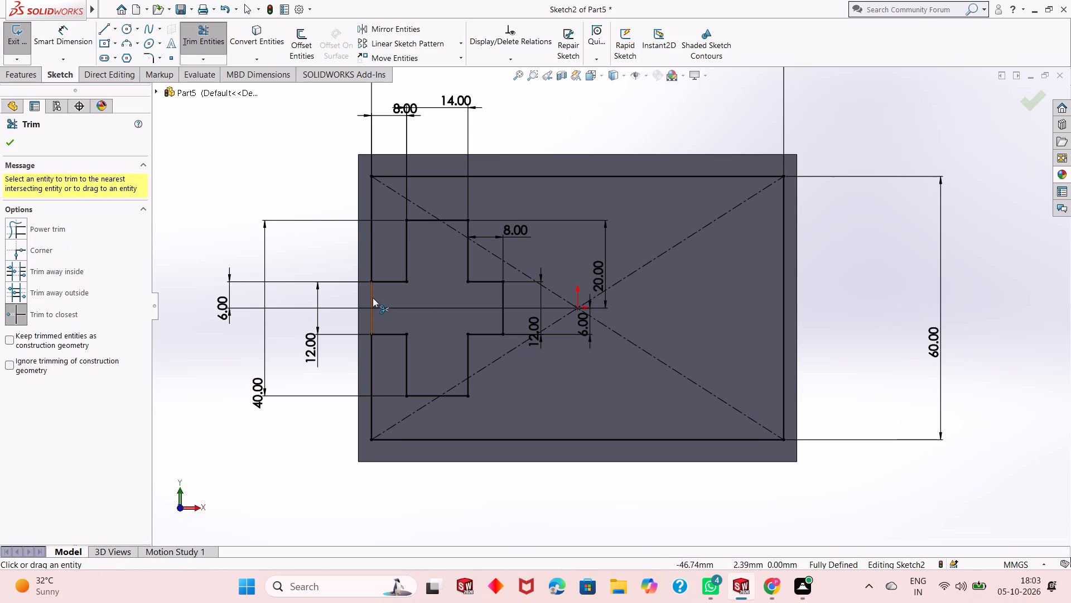
left_click(372, 298)
right_click(198, 339)
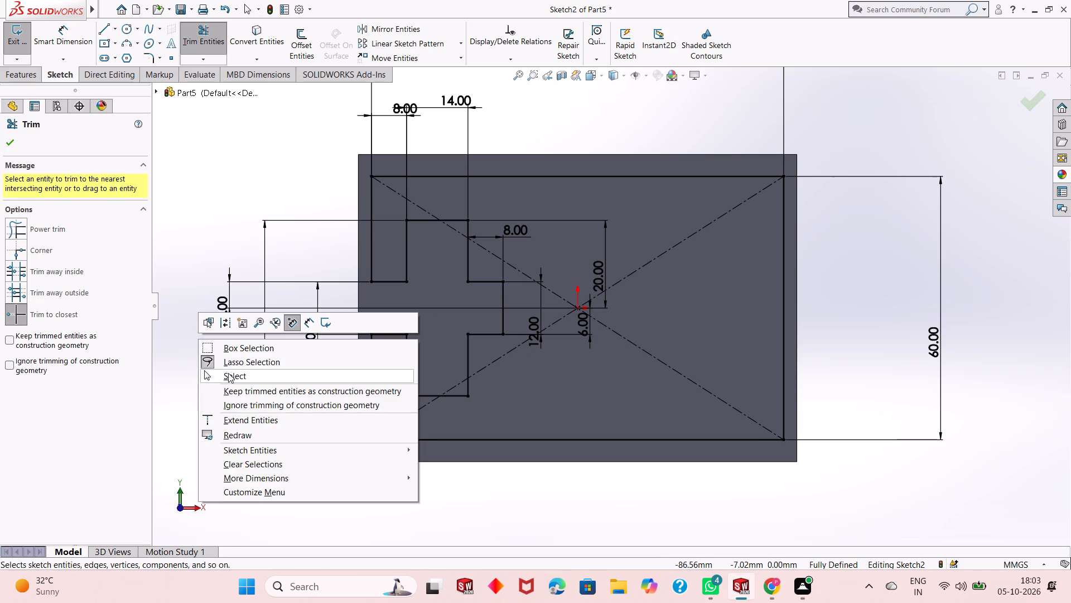
left_click(228, 373)
Move the right arm's 12 mm vertical dimension inward so it sits within the cross outline.
scroll(418, 290, "up", 1)
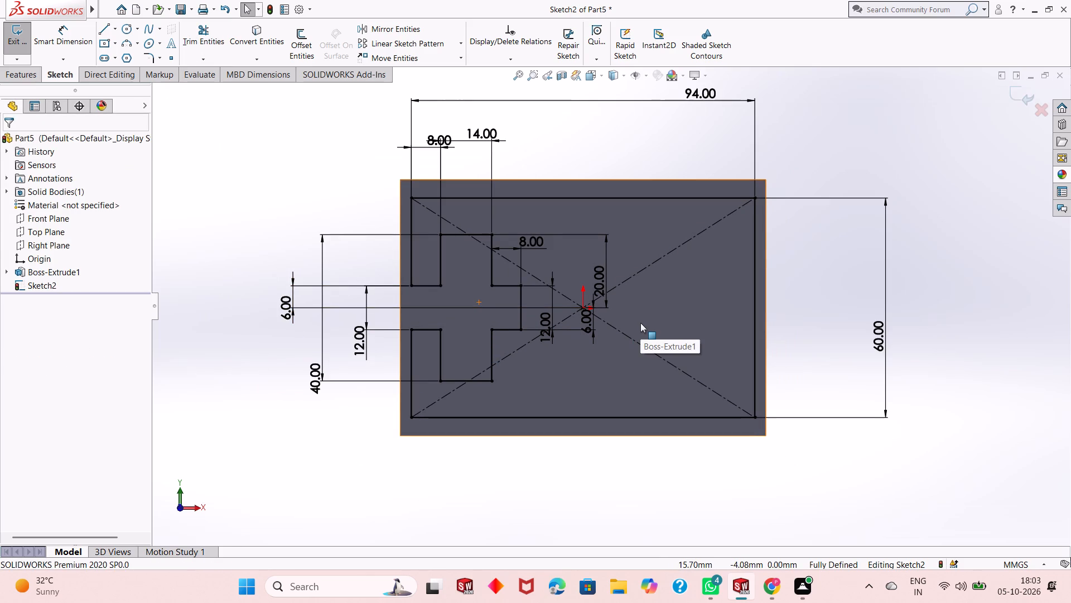
scroll(605, 284, "down", 1)
scroll(605, 284, "up", 1)
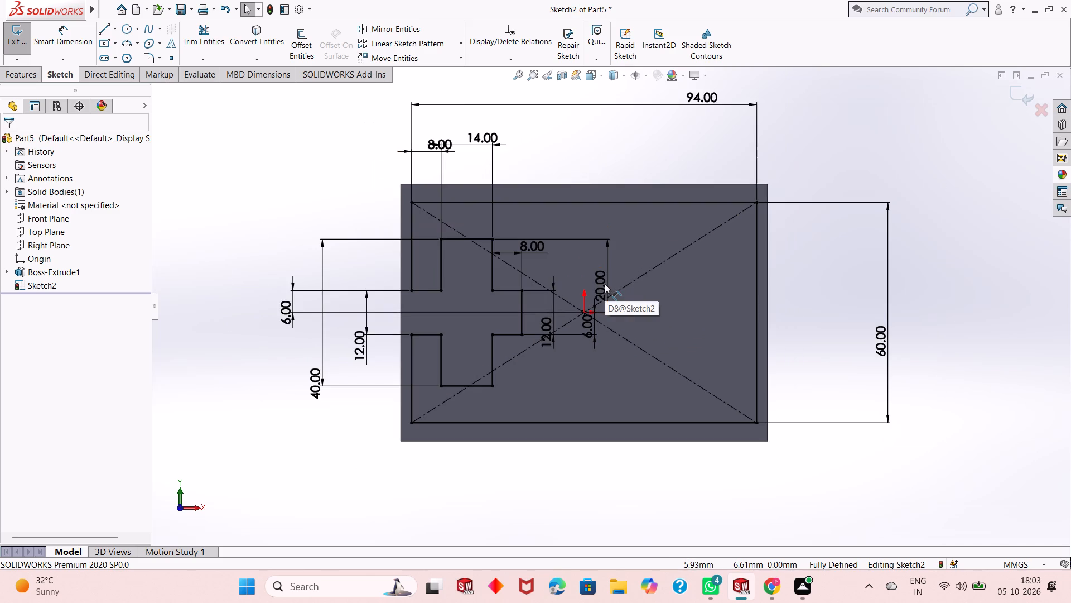
scroll(557, 293, "down", 1)
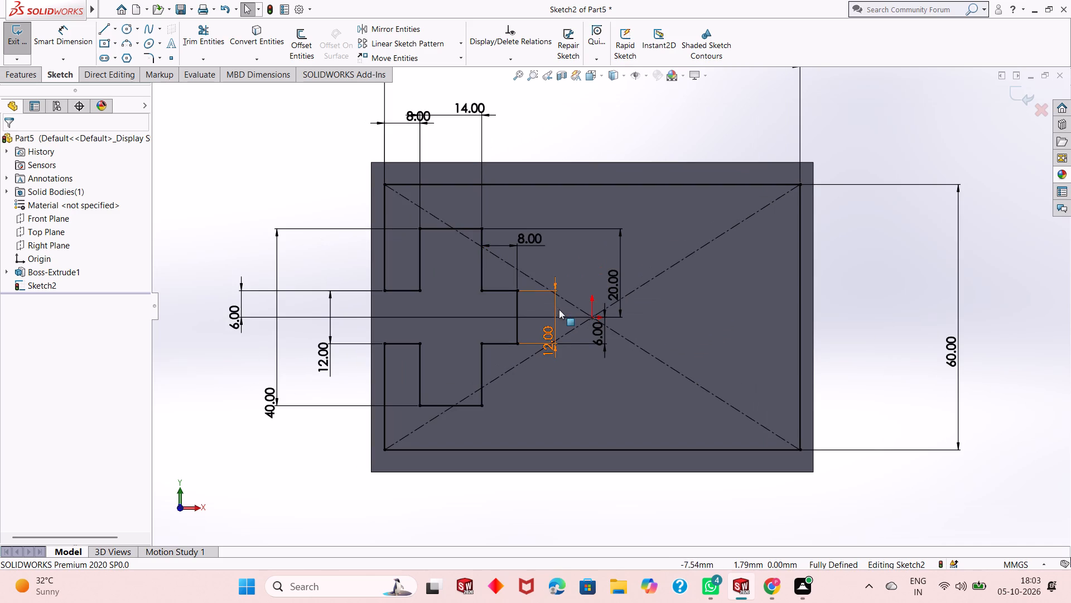
scroll(559, 309, "down", 1)
left_click_drag(541, 356, 465, 366)
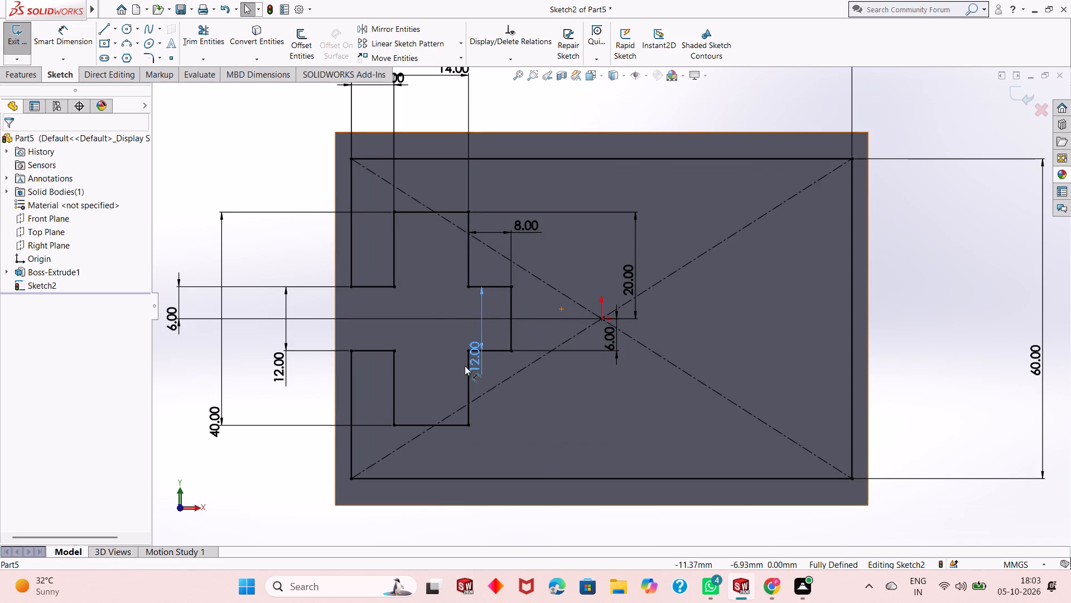
Move the 12, 6 and 20 mm vertical dimensions inside or beside the cross outline, and the right arm's 8 mm dimension above the rectangle.
left_click_drag(465, 366, 424, 378)
left_click_drag(612, 344, 402, 379)
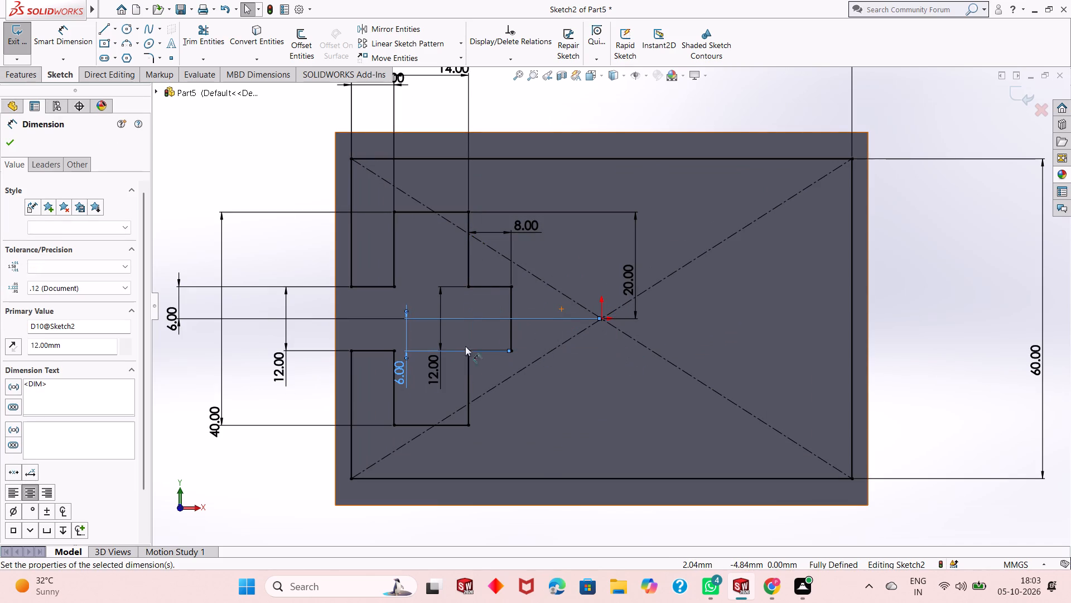
left_click_drag(626, 293, 374, 334)
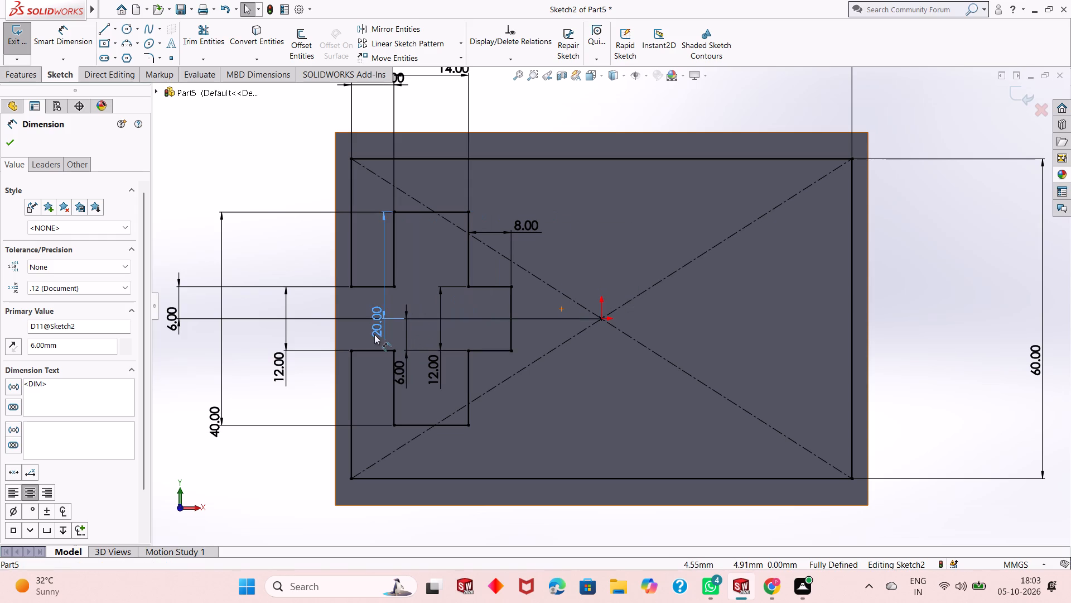
left_click_drag(374, 334, 370, 339)
left_click_drag(528, 229, 522, 106)
key("Escape")
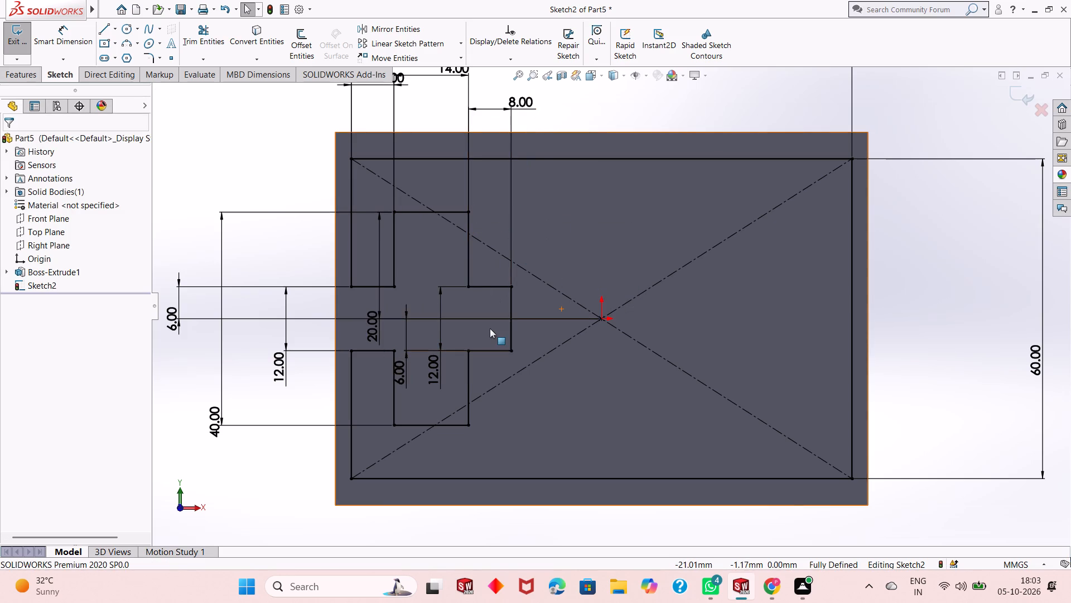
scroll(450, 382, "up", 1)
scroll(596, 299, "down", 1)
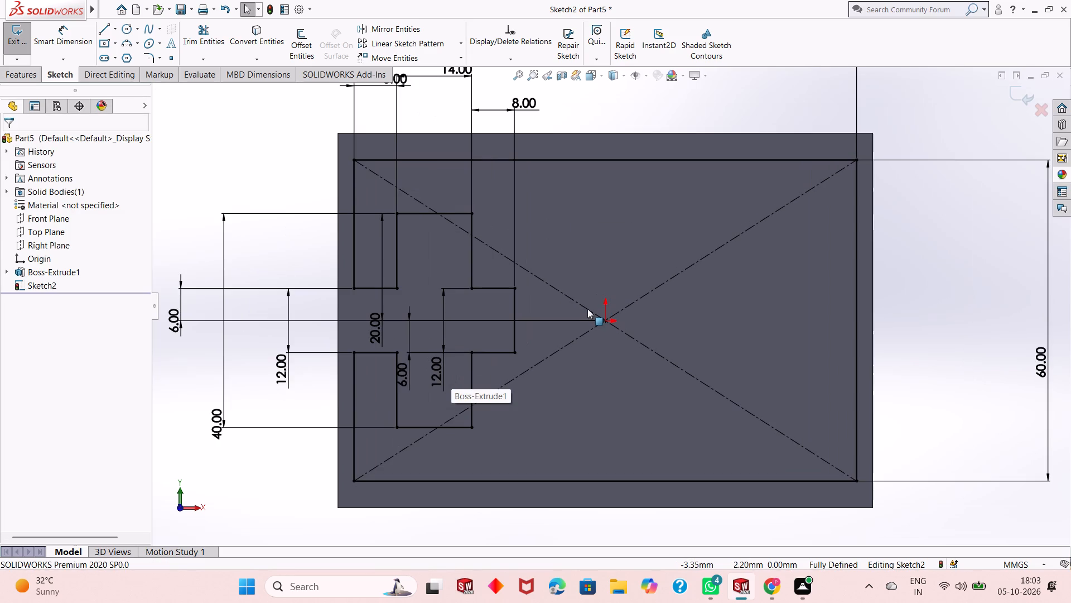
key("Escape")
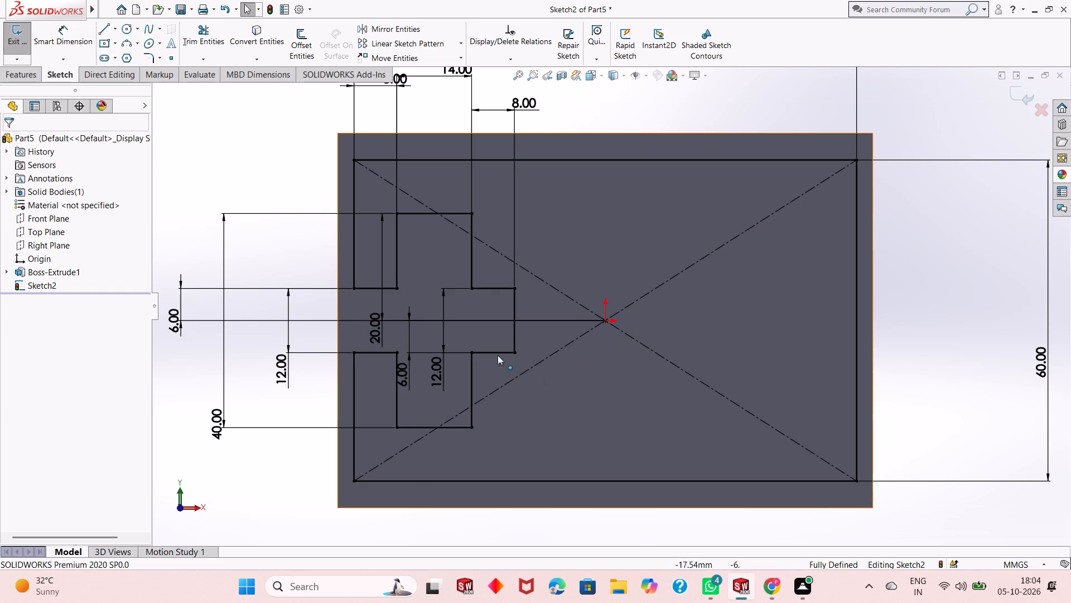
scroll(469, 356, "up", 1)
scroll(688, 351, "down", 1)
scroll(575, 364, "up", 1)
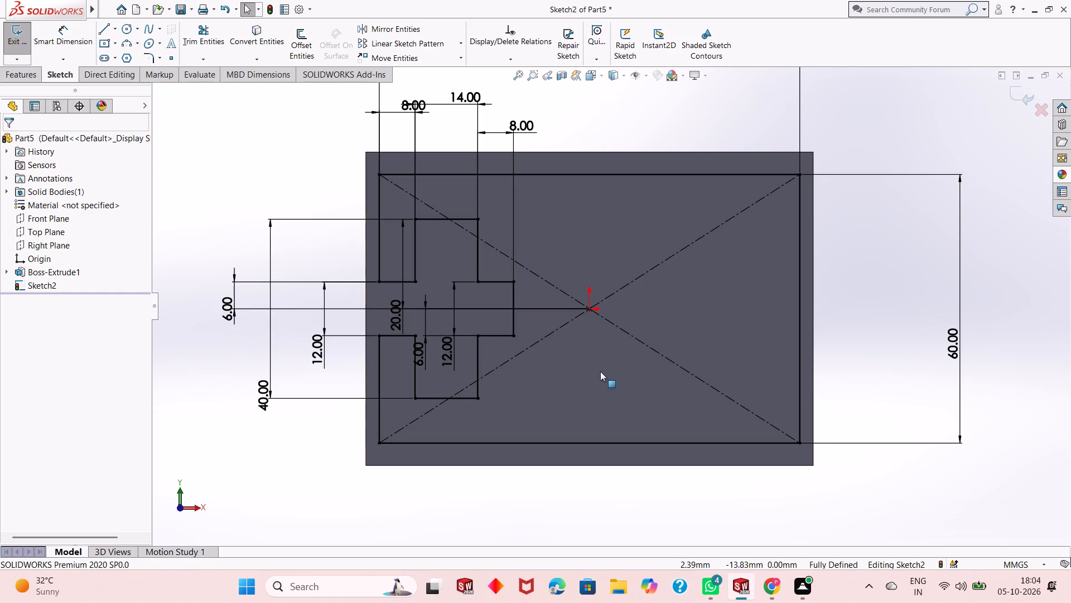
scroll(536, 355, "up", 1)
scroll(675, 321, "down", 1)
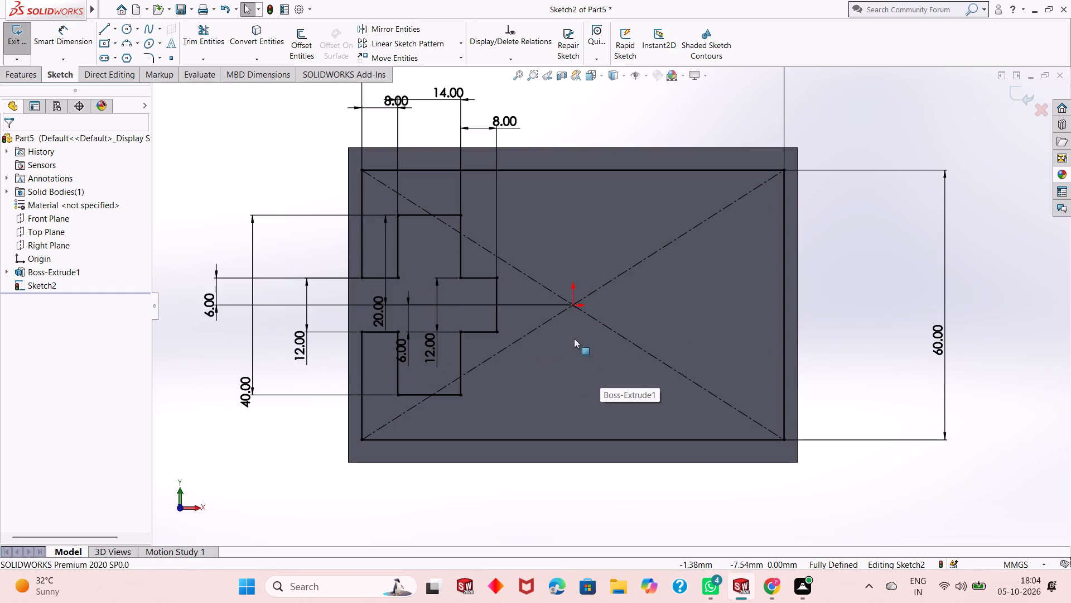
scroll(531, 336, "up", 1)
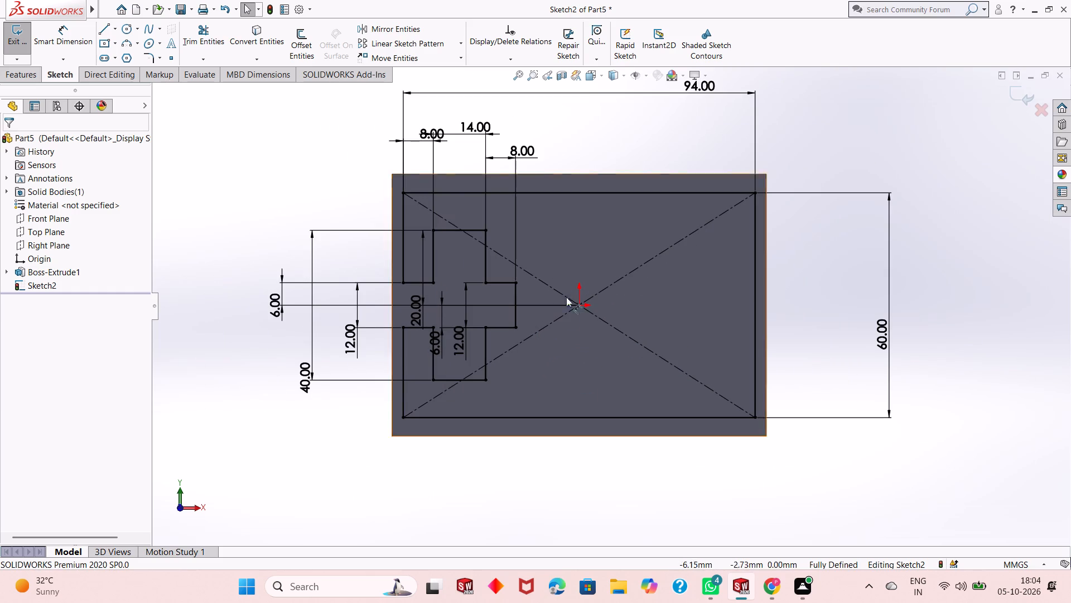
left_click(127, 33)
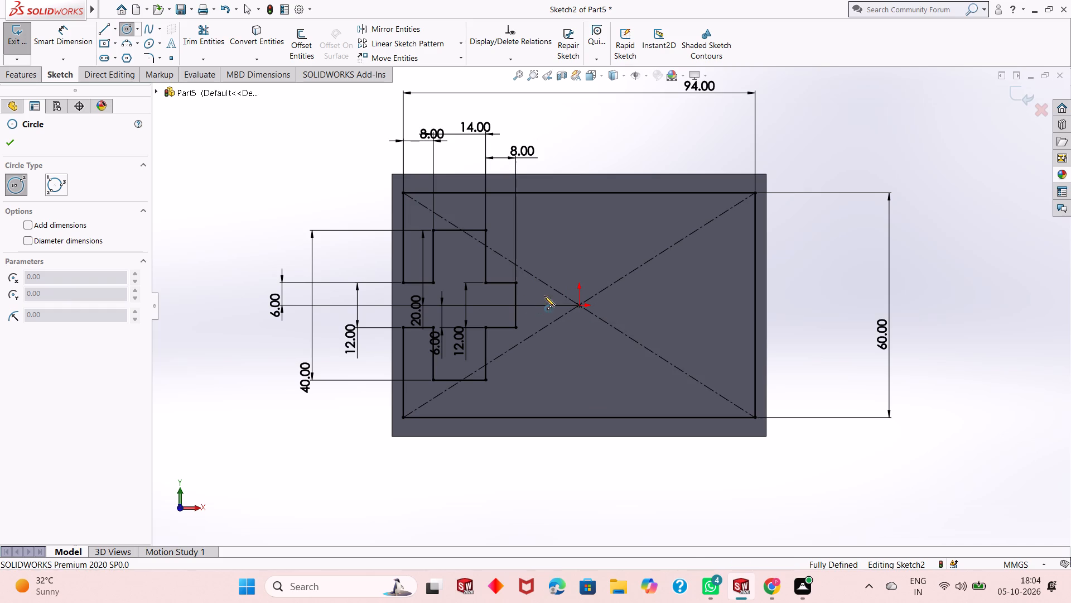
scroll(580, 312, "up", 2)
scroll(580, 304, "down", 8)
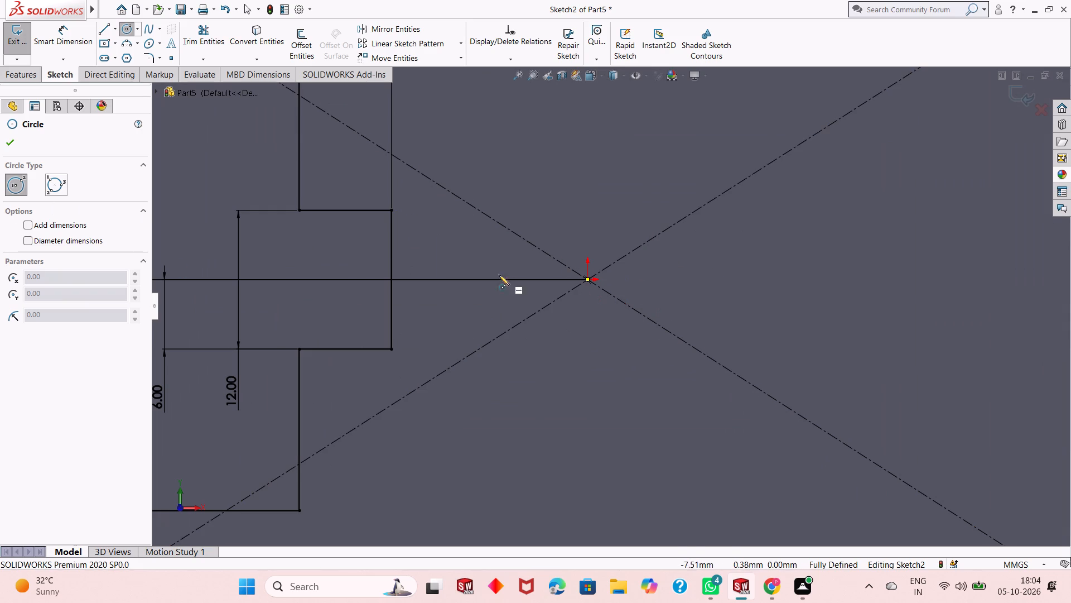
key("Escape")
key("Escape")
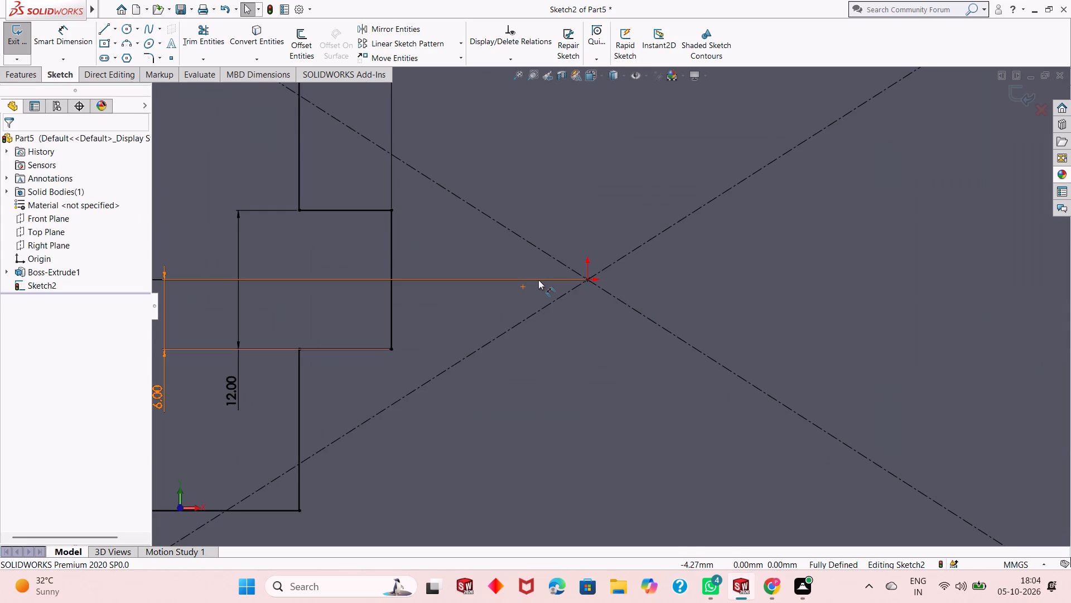
Sketch a circle of about 2.8 mm radius level with the origin, centred about 9.2 mm to its left.
scroll(534, 284, "up", 2)
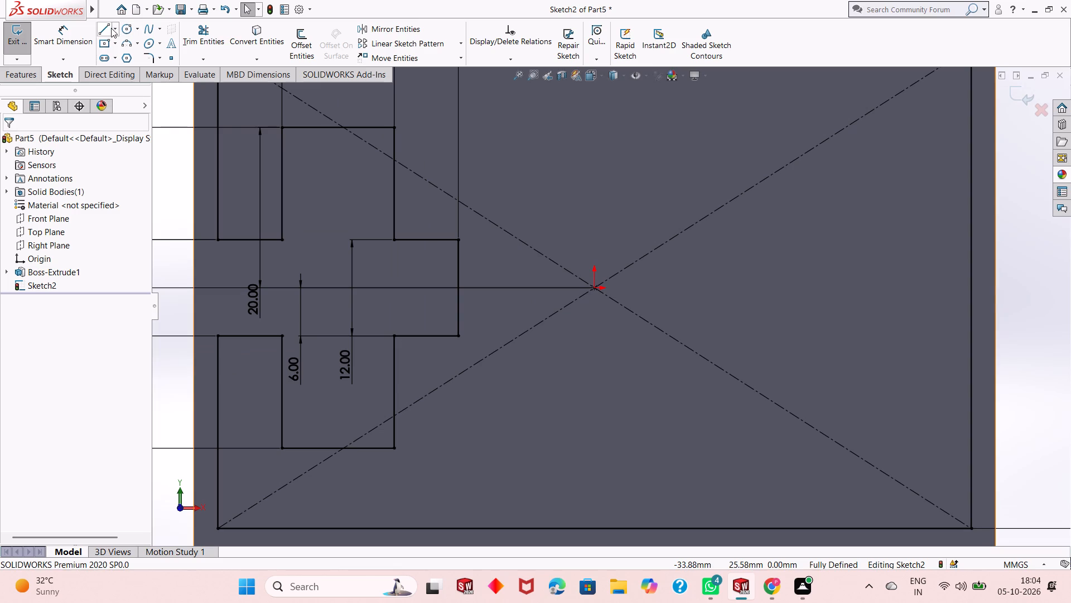
left_click(124, 30)
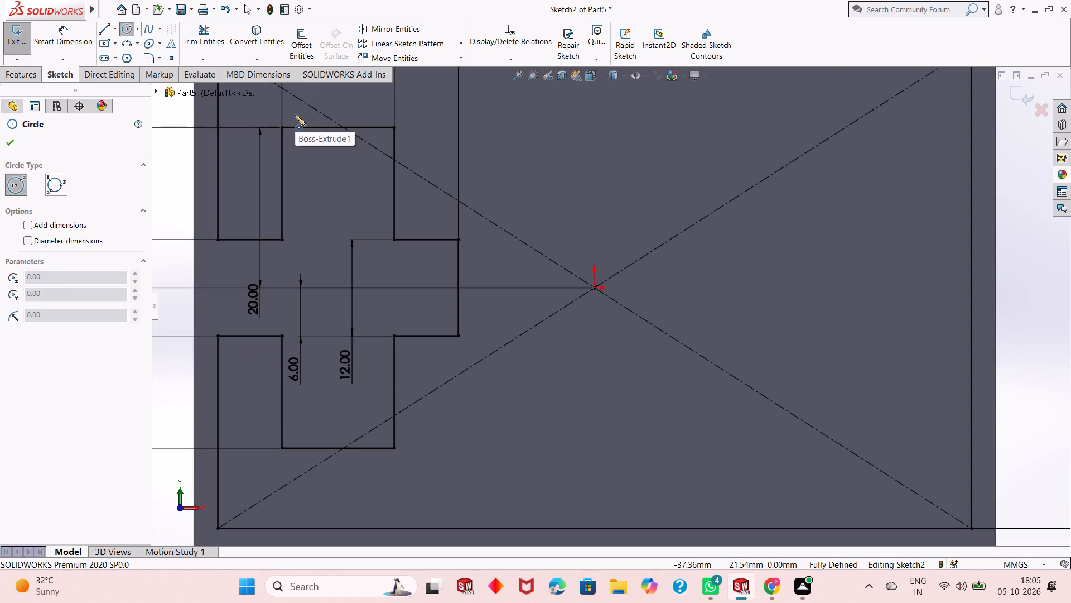
left_click(521, 288)
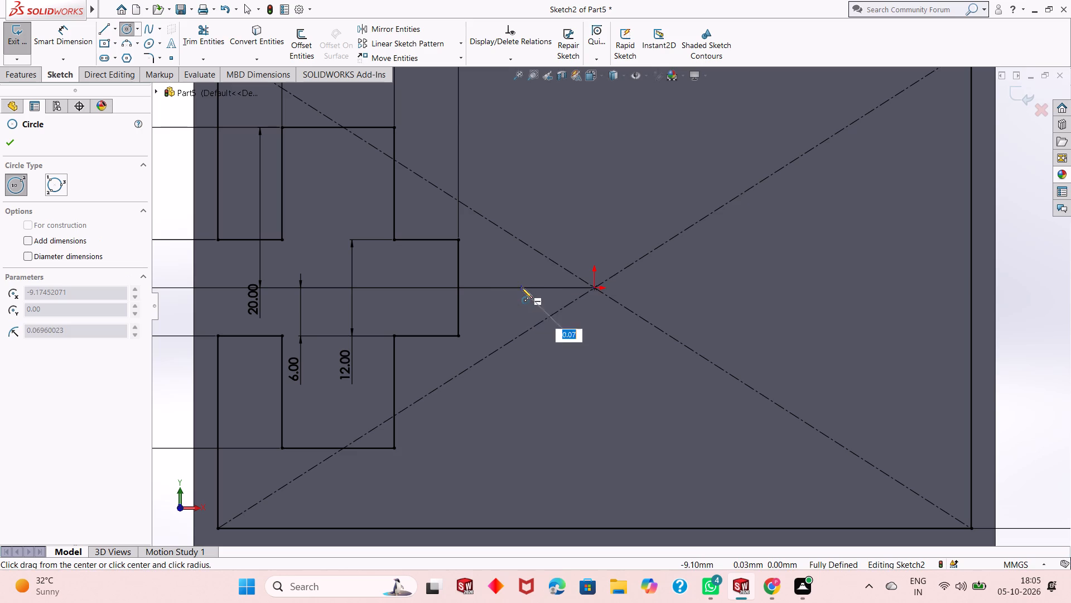
left_click(531, 268)
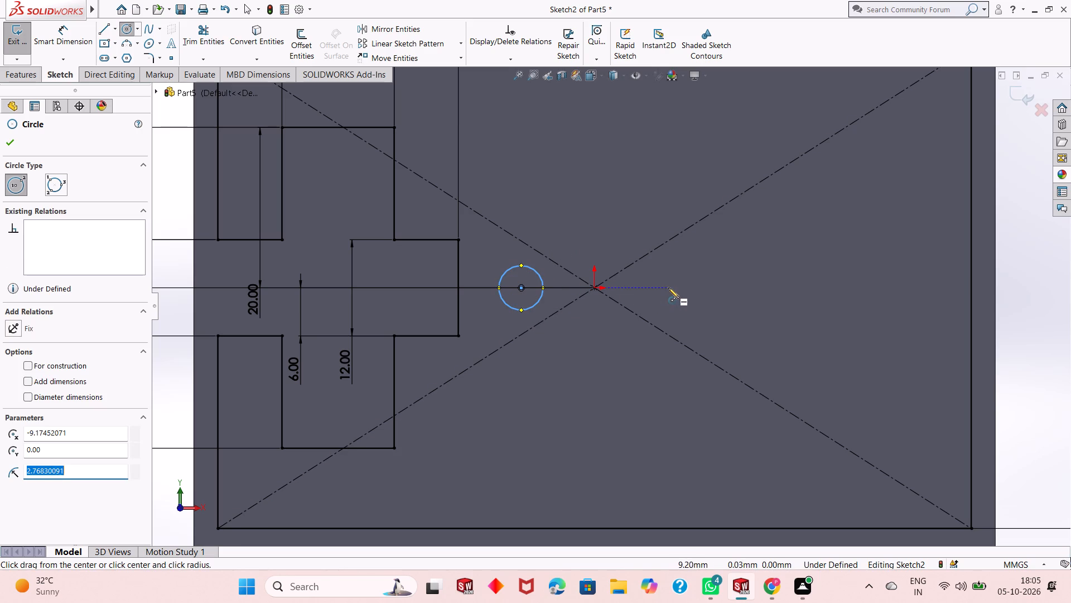
left_click(669, 286)
key("Escape")
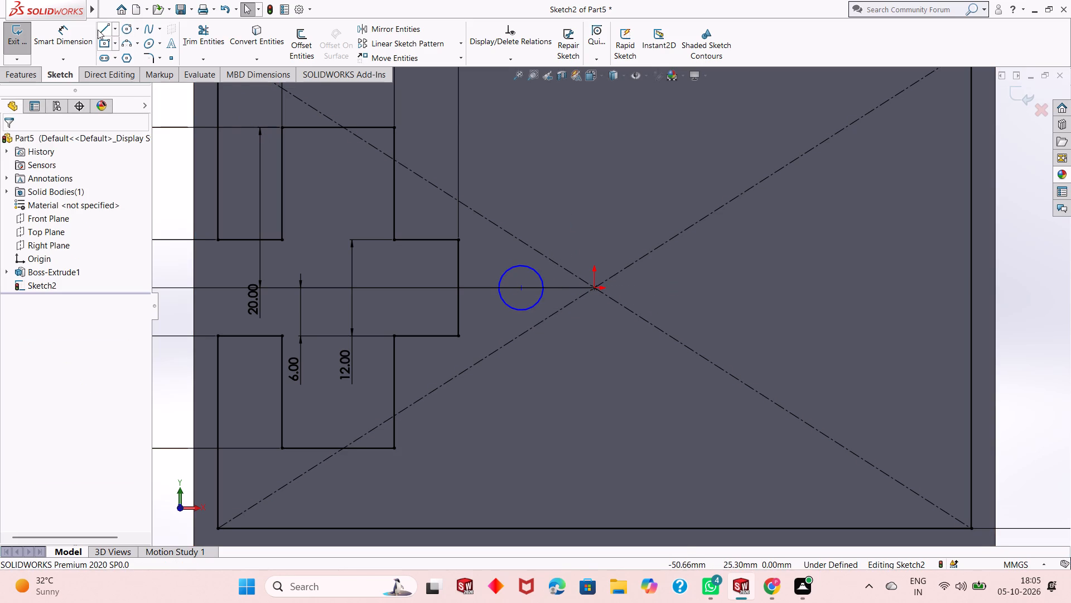
Sketch a second circle of about 3.3 mm radius level with the origin, centred about 8.7 mm to its right.
left_click(127, 30)
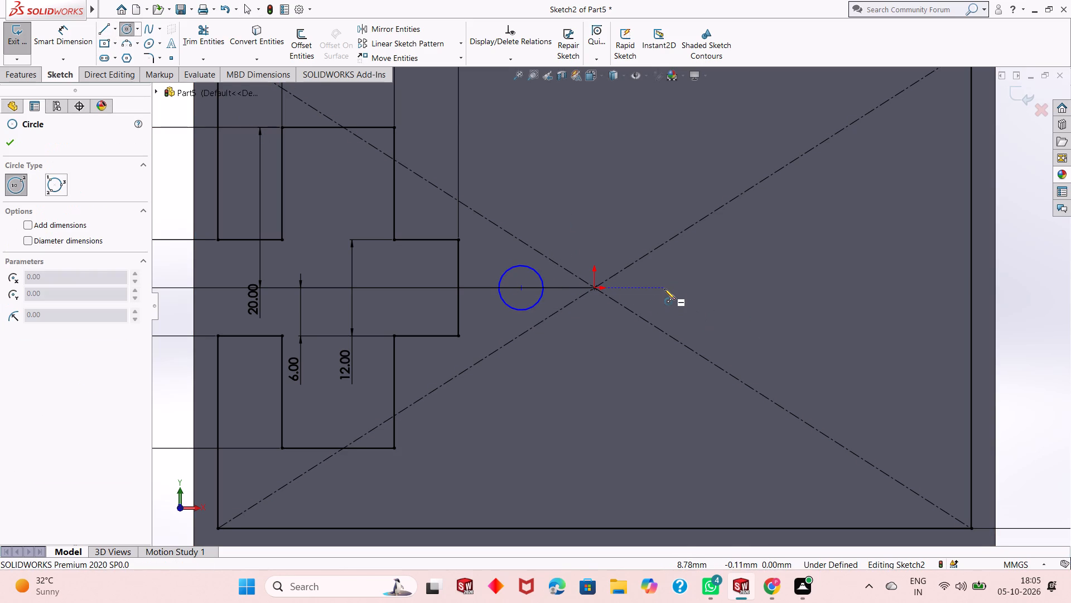
left_click(664, 288)
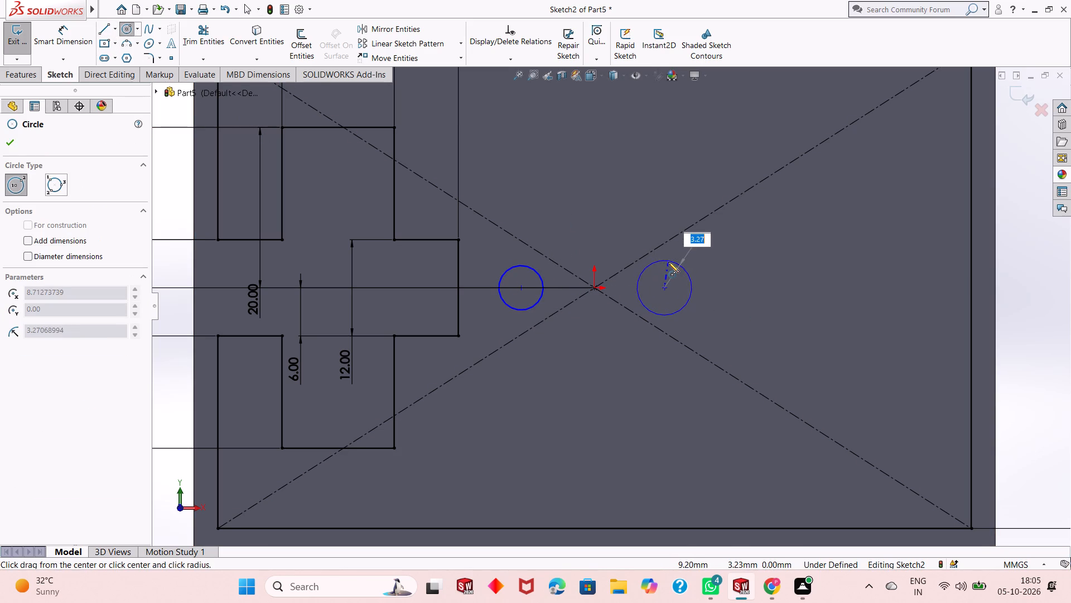
left_click(668, 262)
key("Escape")
key("Escape")
Dimension the circle left of the origin to a 5 mm diameter.
left_click(51, 37)
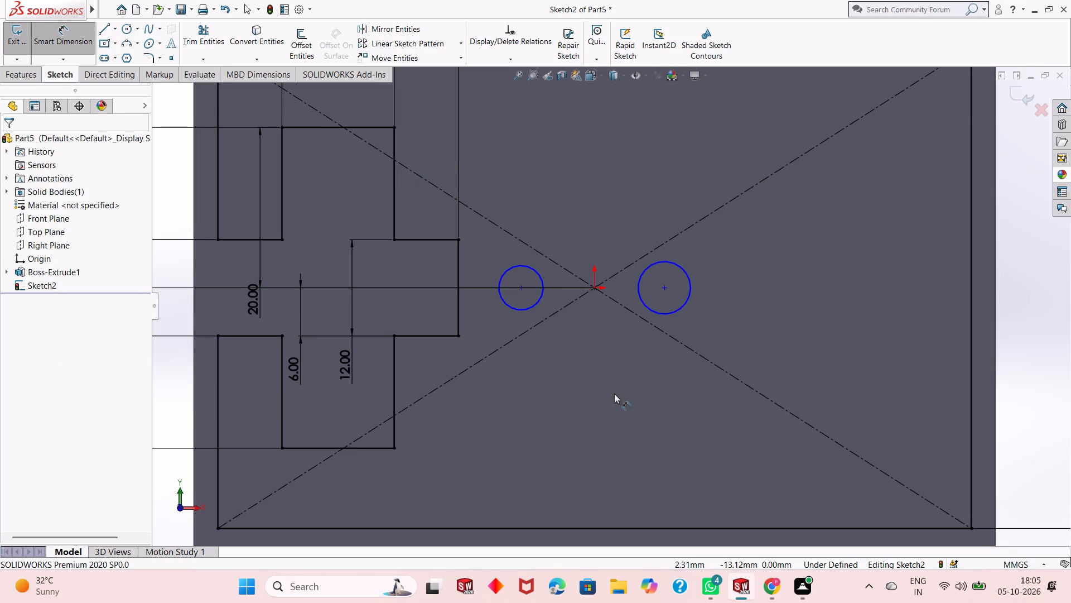
left_click(519, 308)
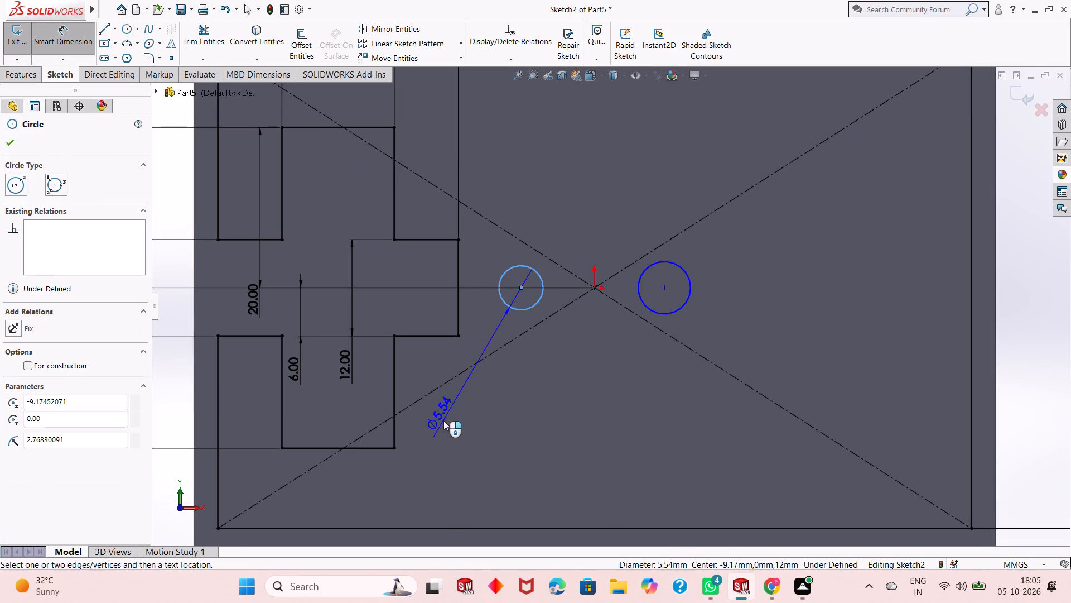
left_click(443, 420)
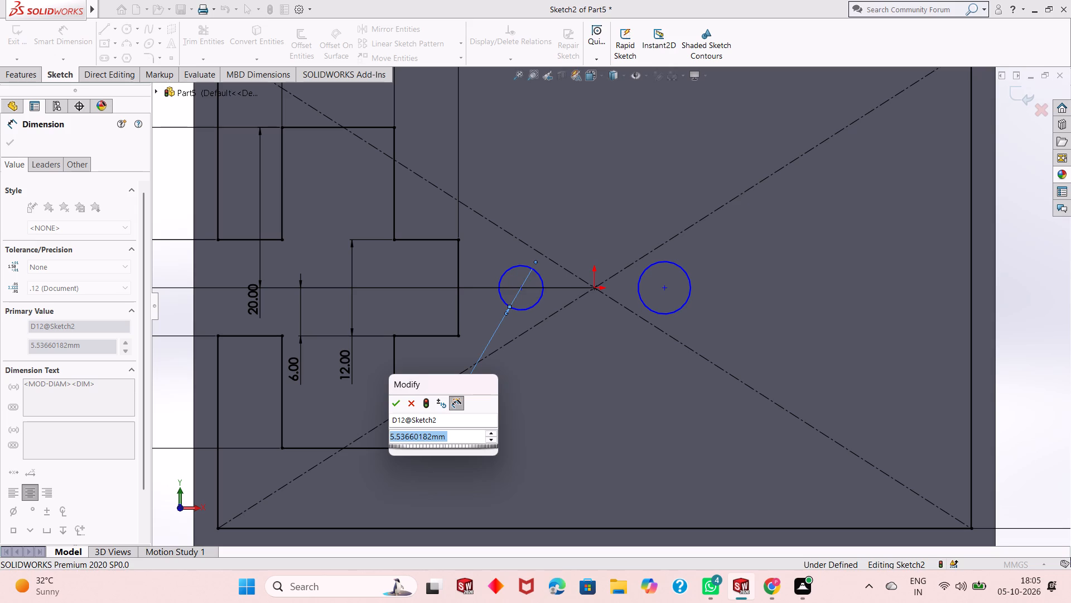
key("5")
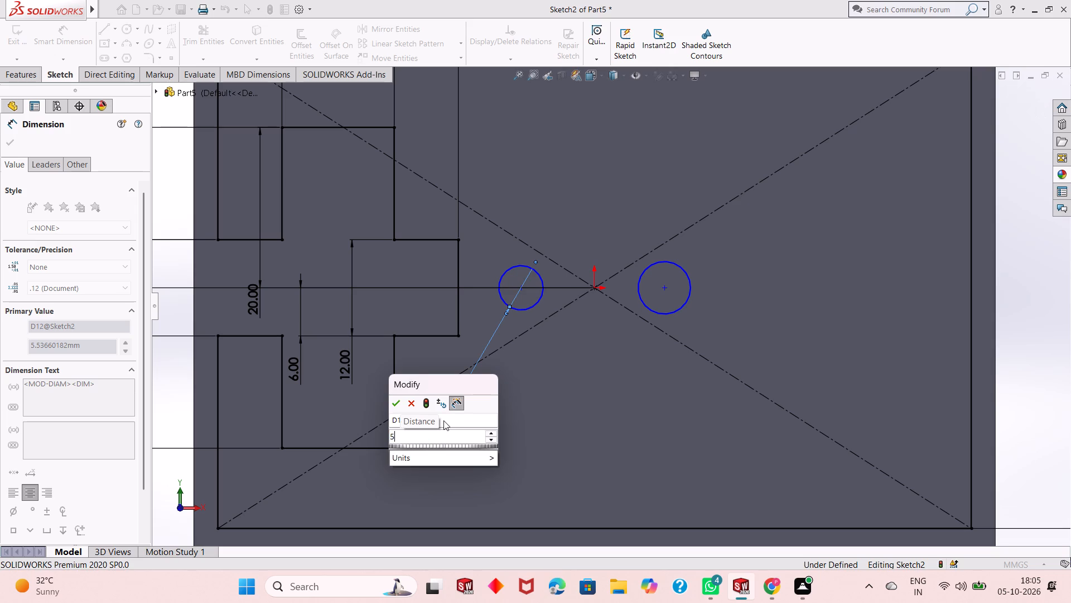
key("Return")
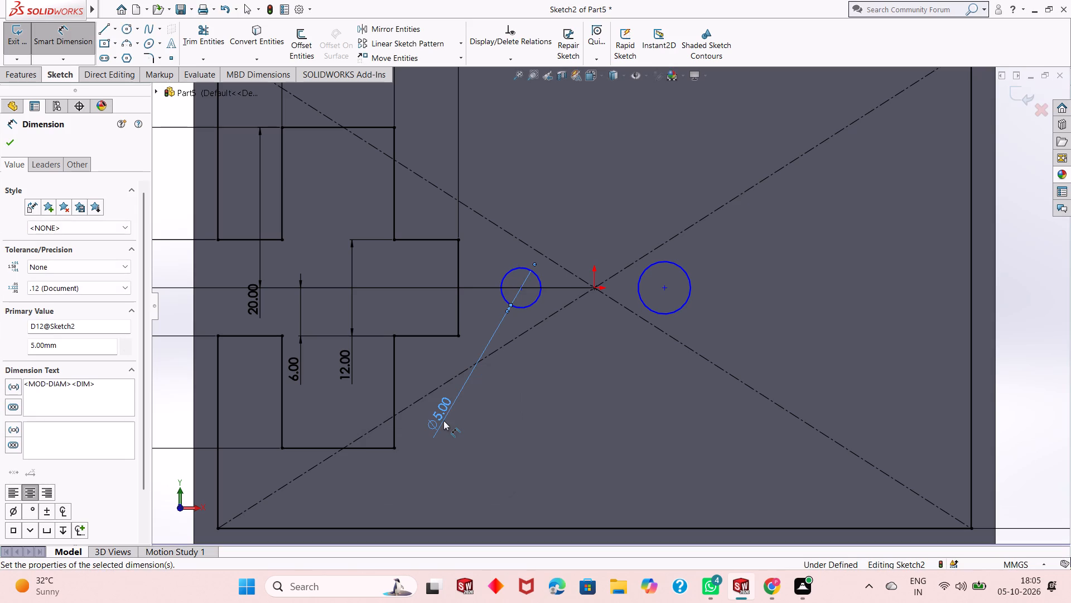
Dimension the circle right of the origin to a 5 mm diameter.
left_click(648, 303)
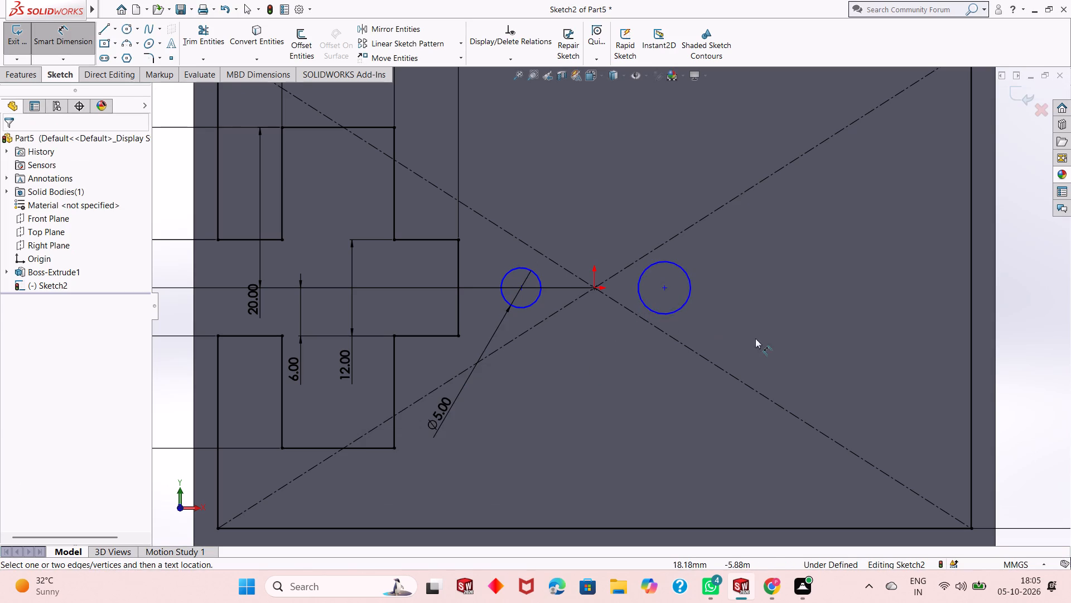
left_click(674, 313)
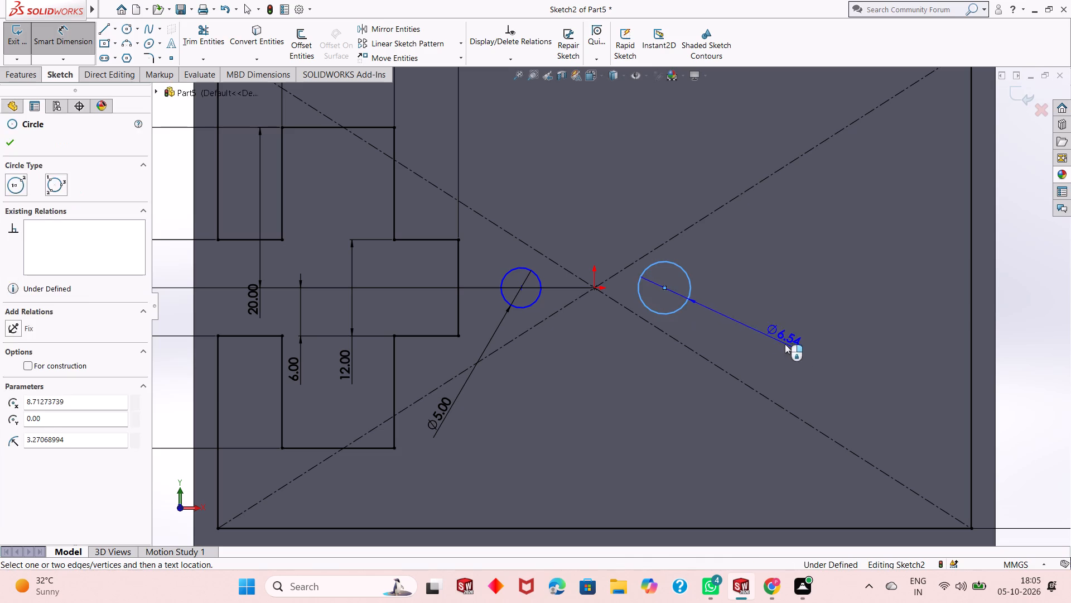
left_click(795, 350)
key("5")
key("Return")
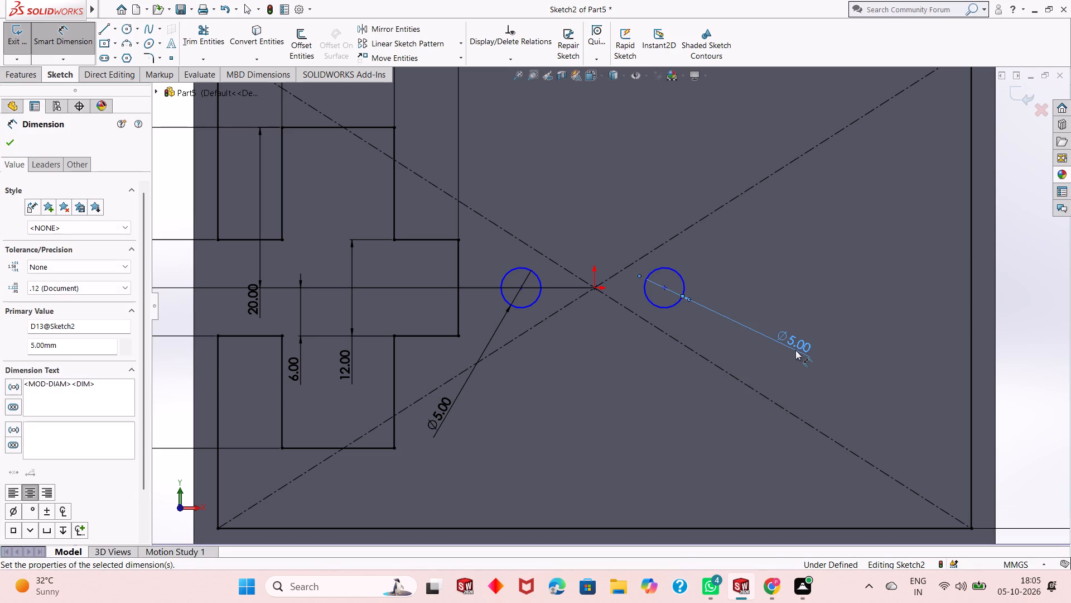
Add a 10 mm horizontal dimension between the right circle's centre and the origin.
left_click(663, 291)
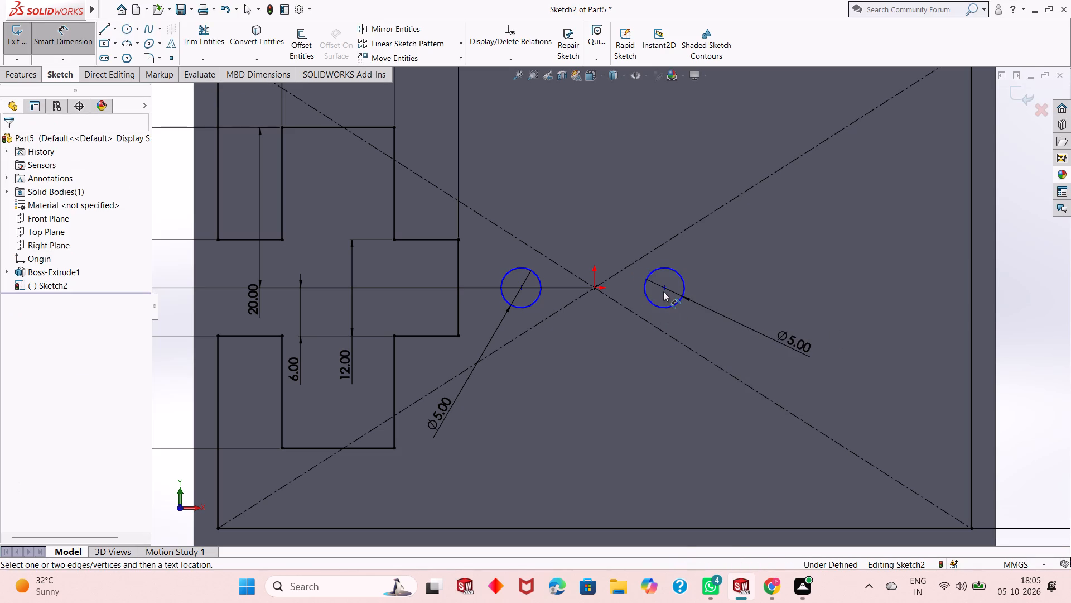
left_click(662, 289)
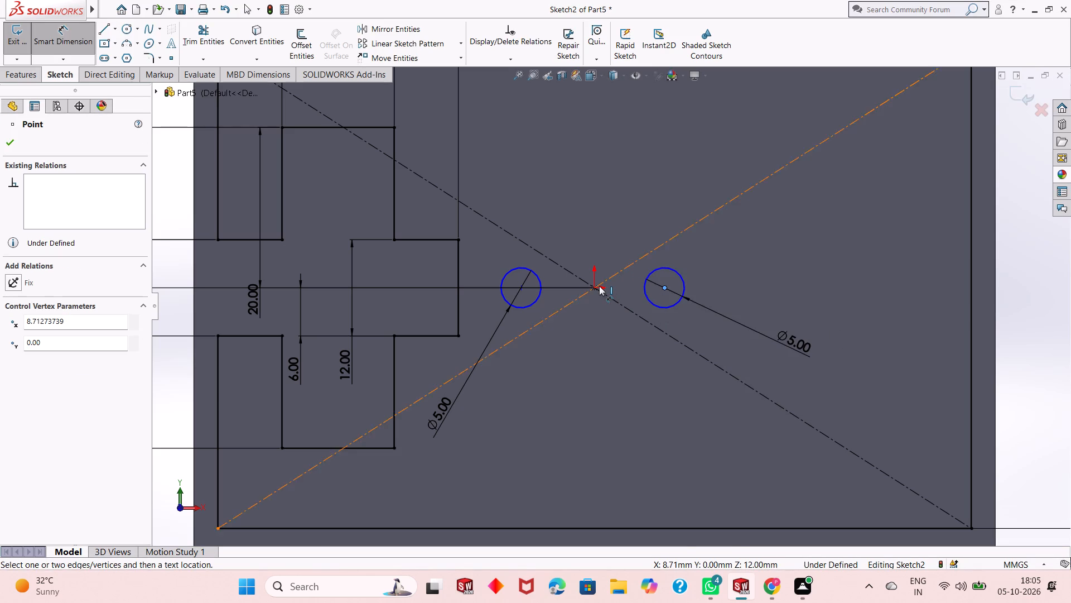
left_click(594, 285)
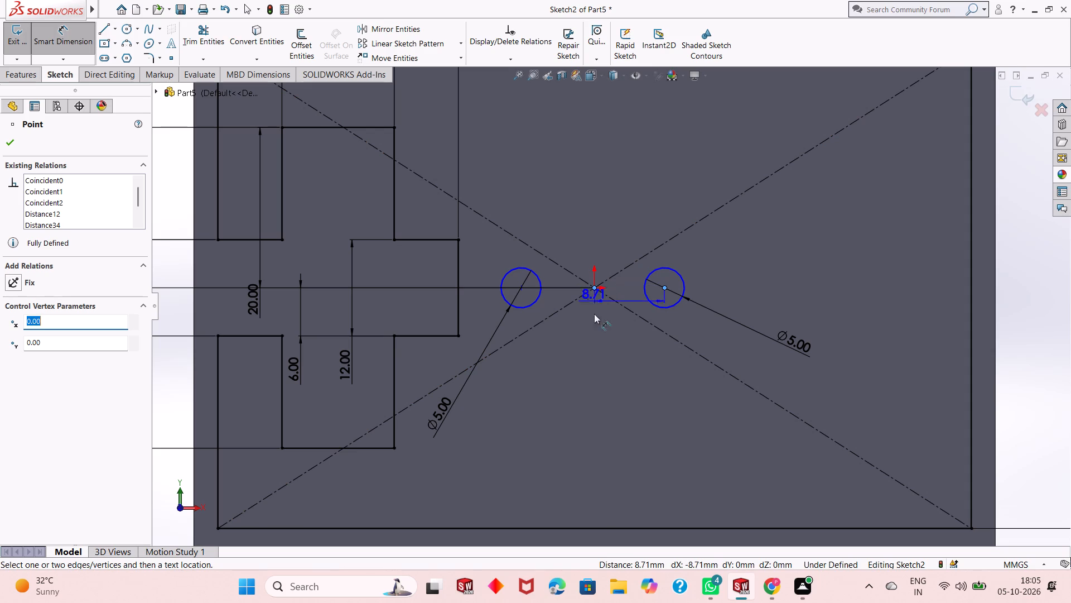
left_click(607, 394)
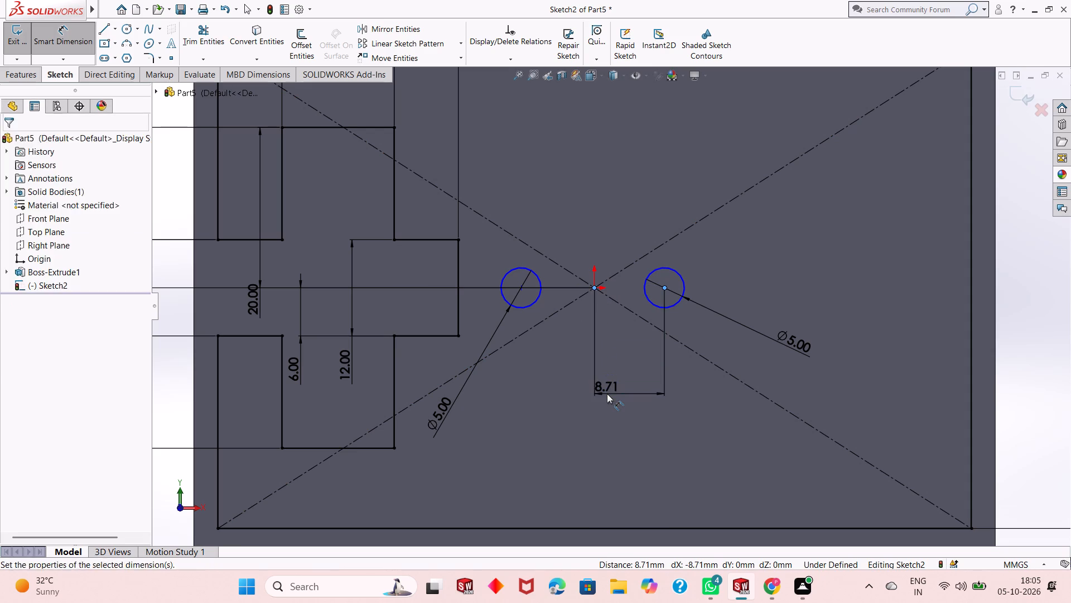
type("10")
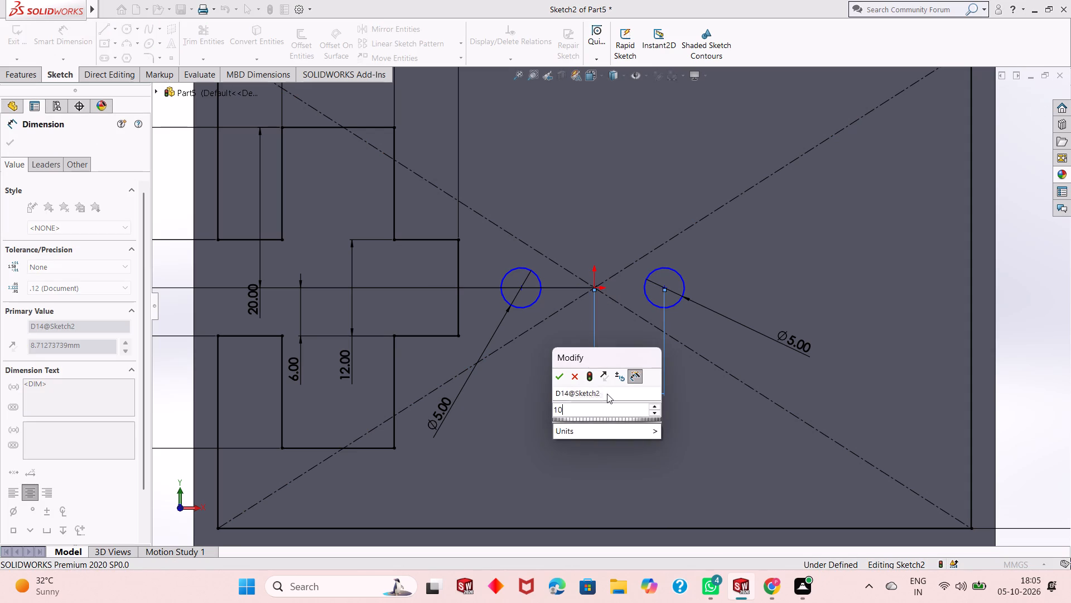
key("Return")
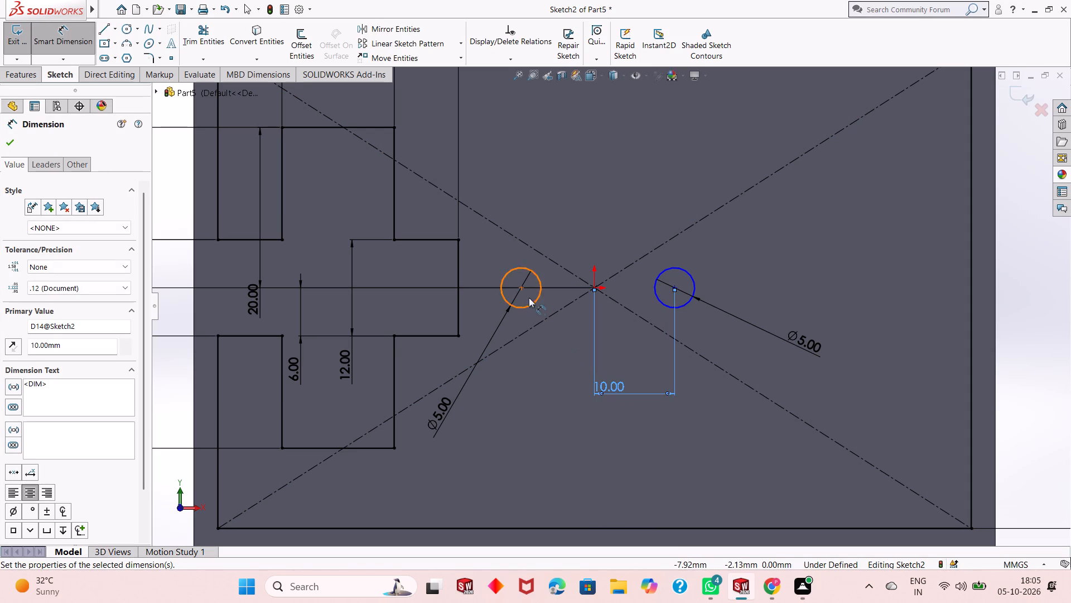
Add a 10 mm horizontal dimension between the left circle's centre and the origin.
left_click(518, 290)
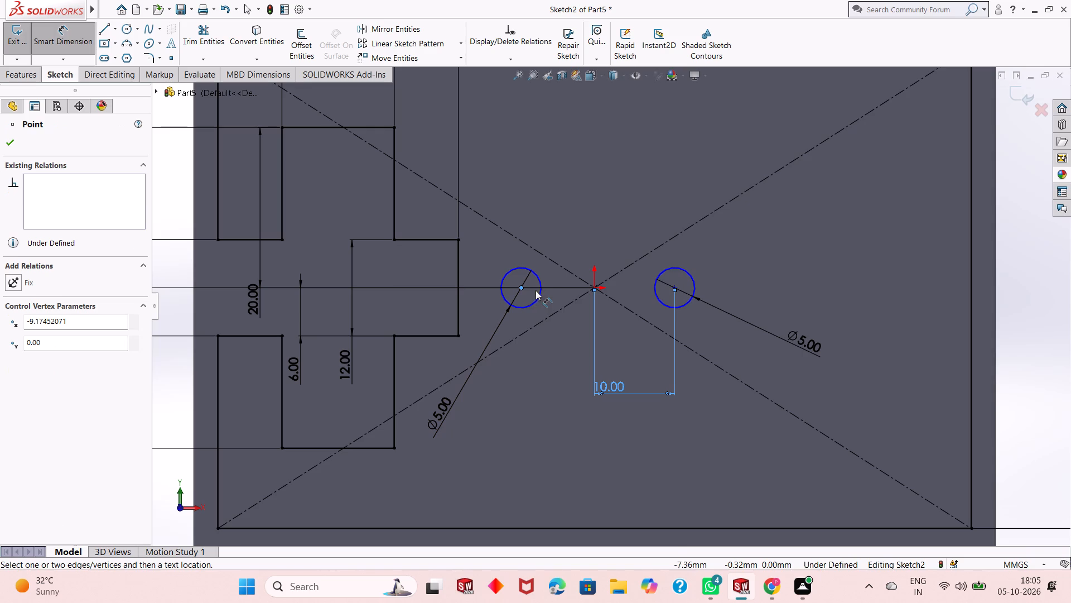
left_click(595, 286)
left_click(573, 369)
type("10")
key("Return")
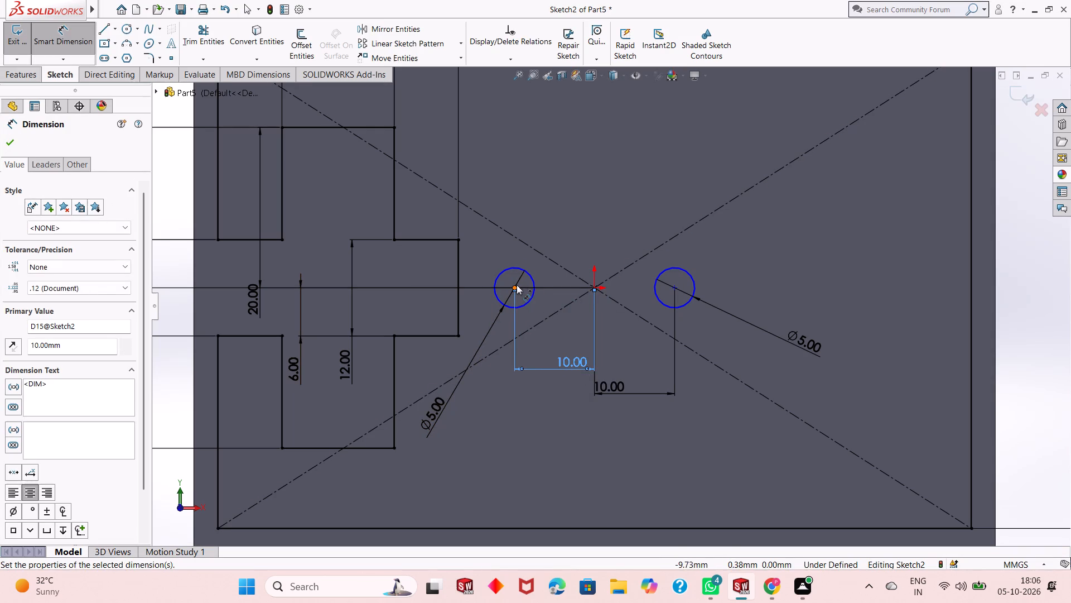
Add a 35 mm vertical dimension between the left circle's centre and the plate's lower edge.
left_click(517, 285)
scroll(573, 445, "down", 3)
scroll(573, 445, "up", 4)
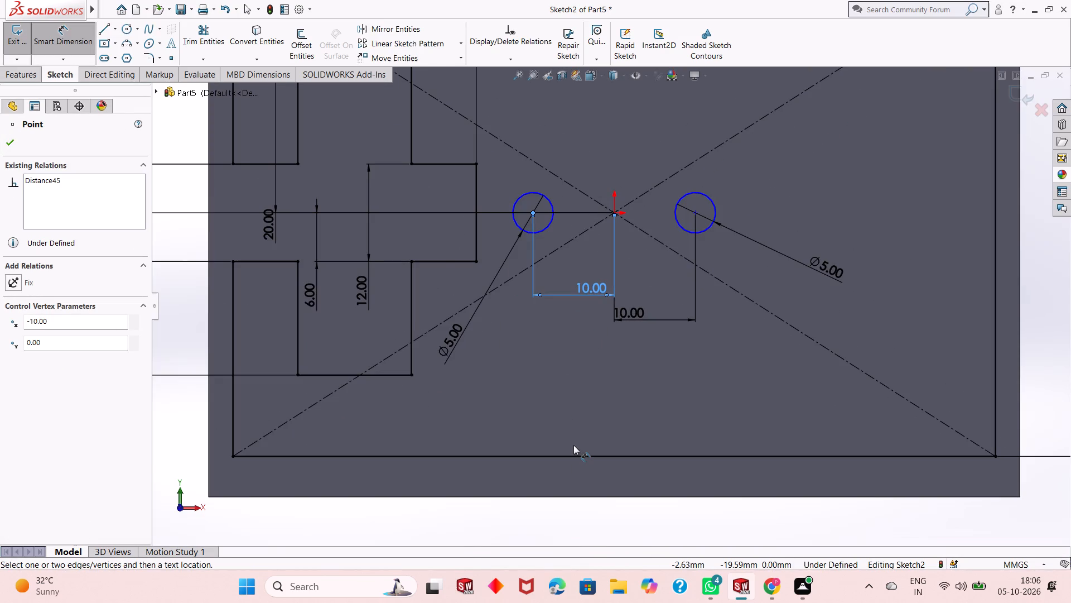
left_click(573, 466)
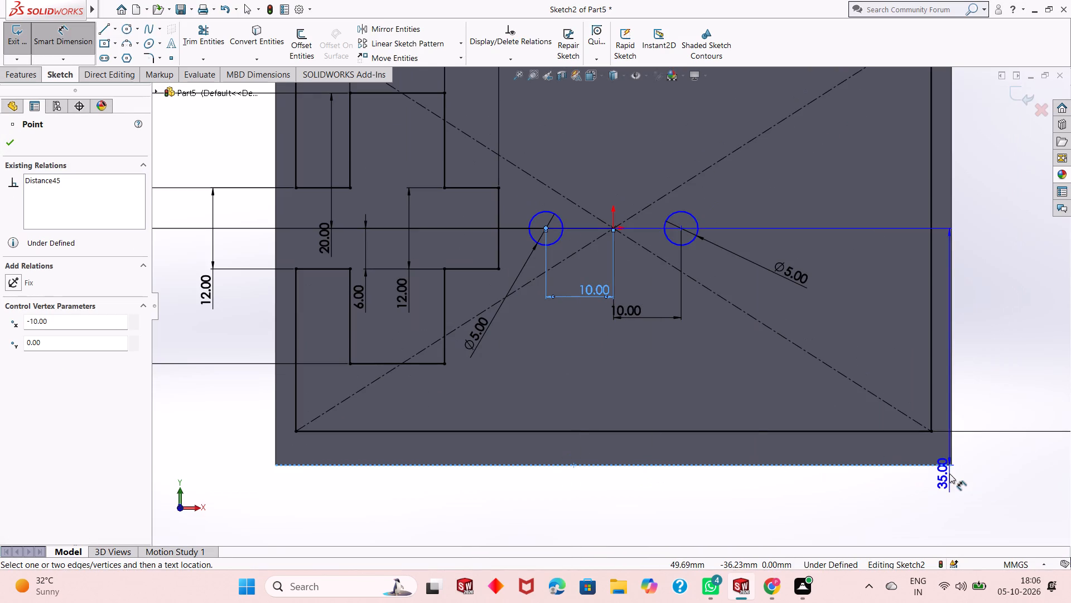
left_click(961, 473)
left_click(915, 454)
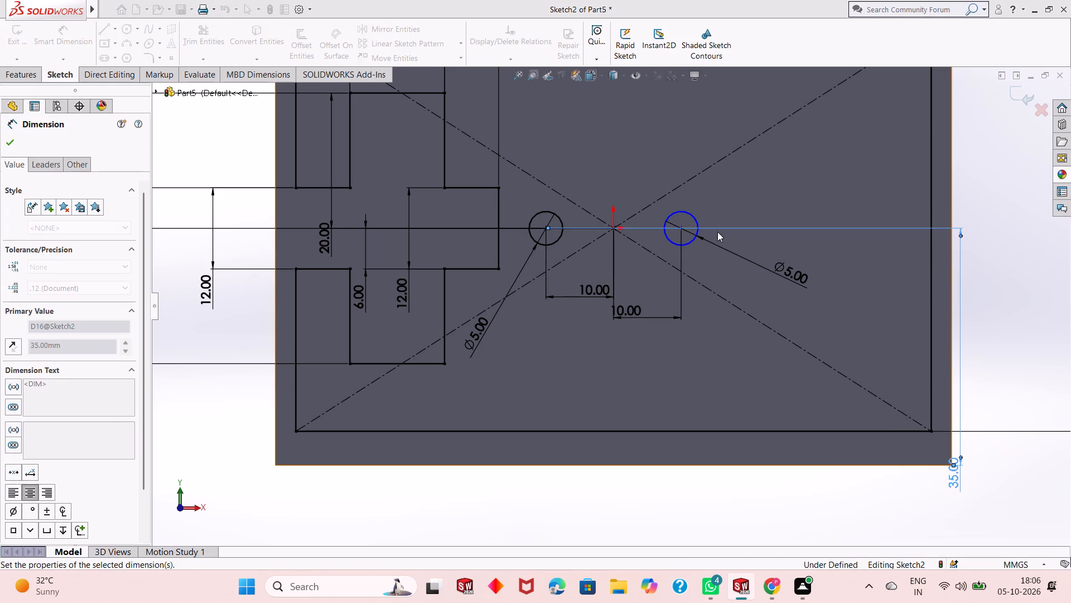
Add a 35 mm vertical dimension between the right circle's centre and the plate's lower edge.
left_click(682, 230)
left_click(673, 465)
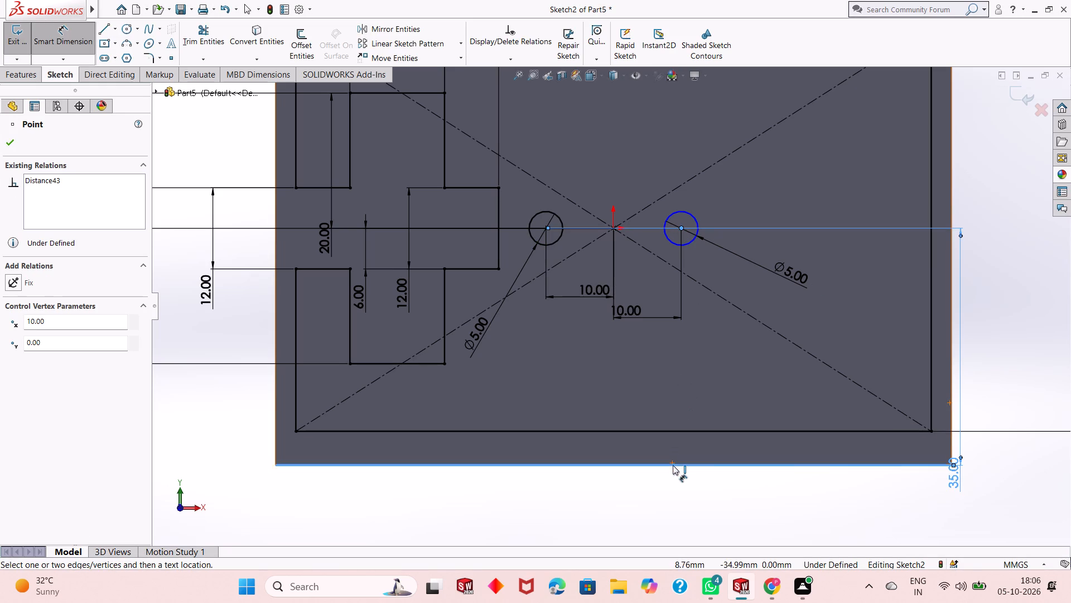
left_click(812, 505)
left_click(761, 487)
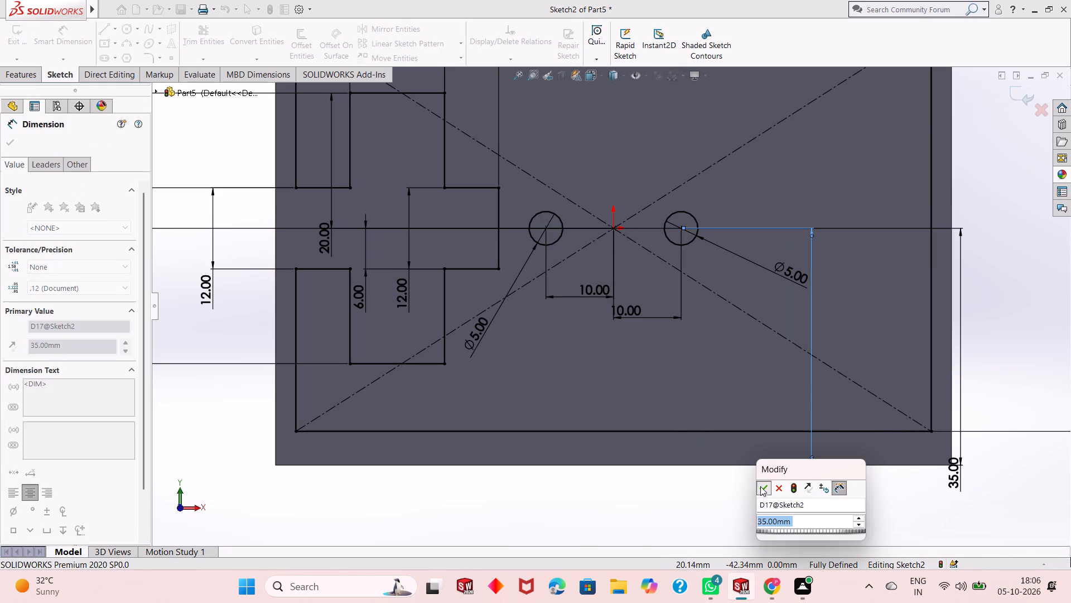
scroll(647, 281, "up", 2)
key("Escape")
key("Escape")
Sketch two circles in vertical line with the origin, centred about 14.6 mm above and 16.8 mm below it.
scroll(653, 150, "down", 3)
scroll(565, 454, "up", 3)
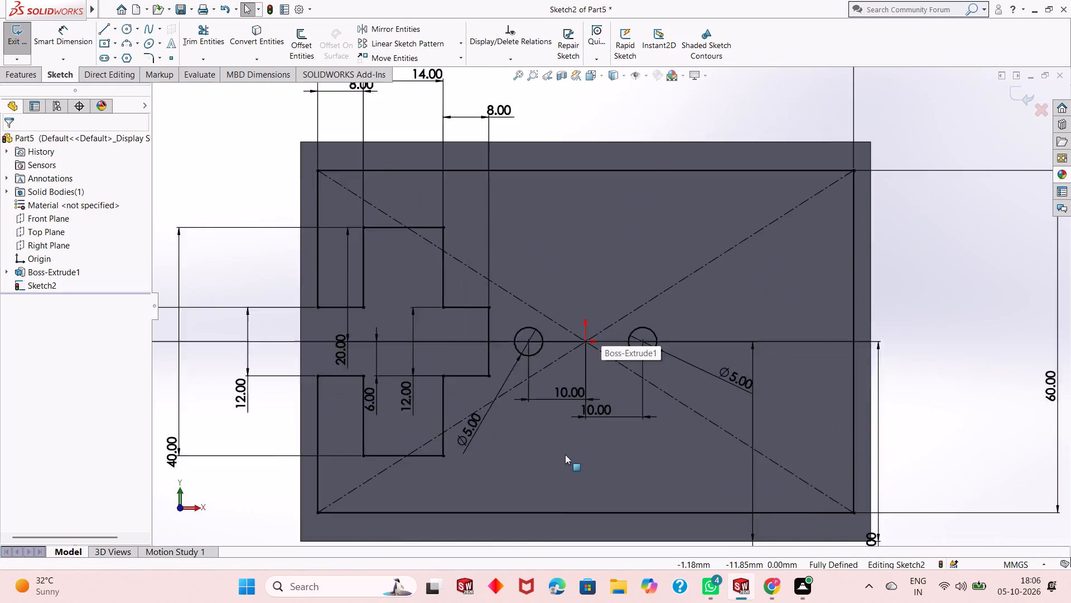
scroll(597, 406, "down", 3)
scroll(494, 284, "up", 1)
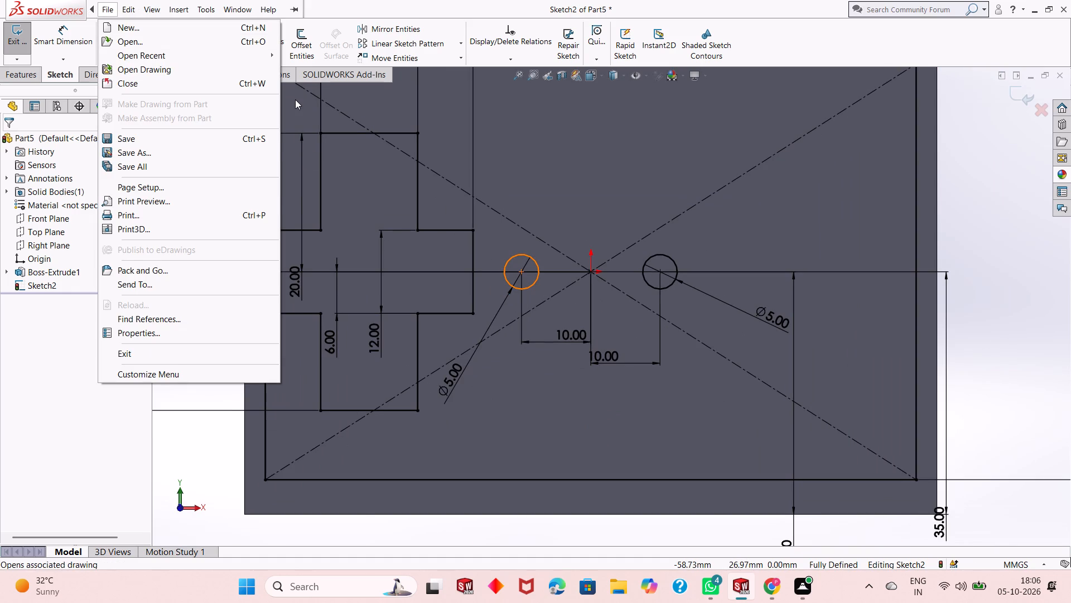
key("Escape")
left_click(121, 28)
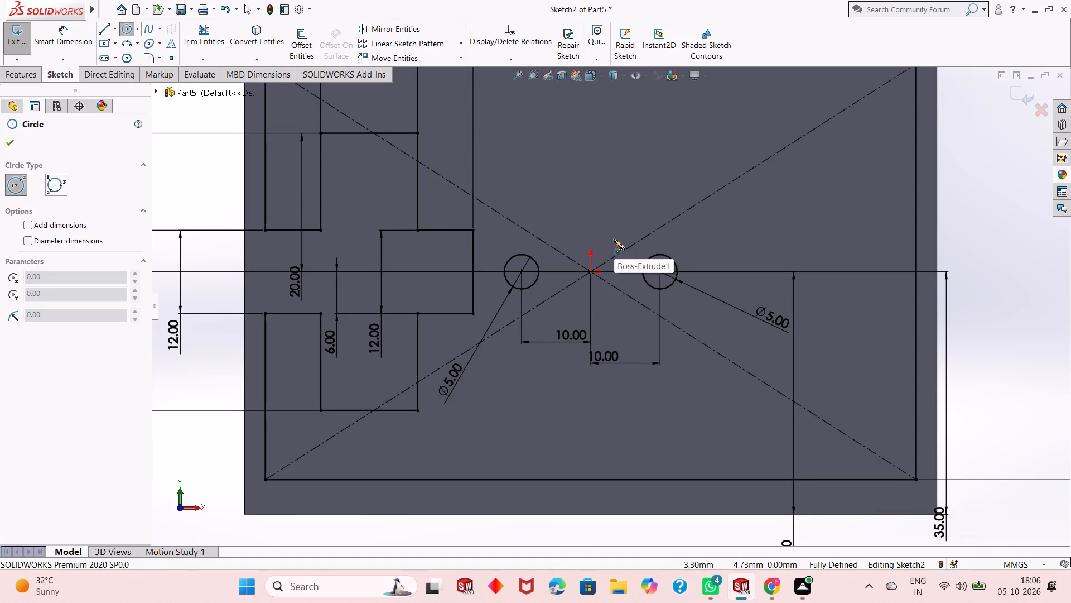
left_click(592, 170)
left_click(600, 147)
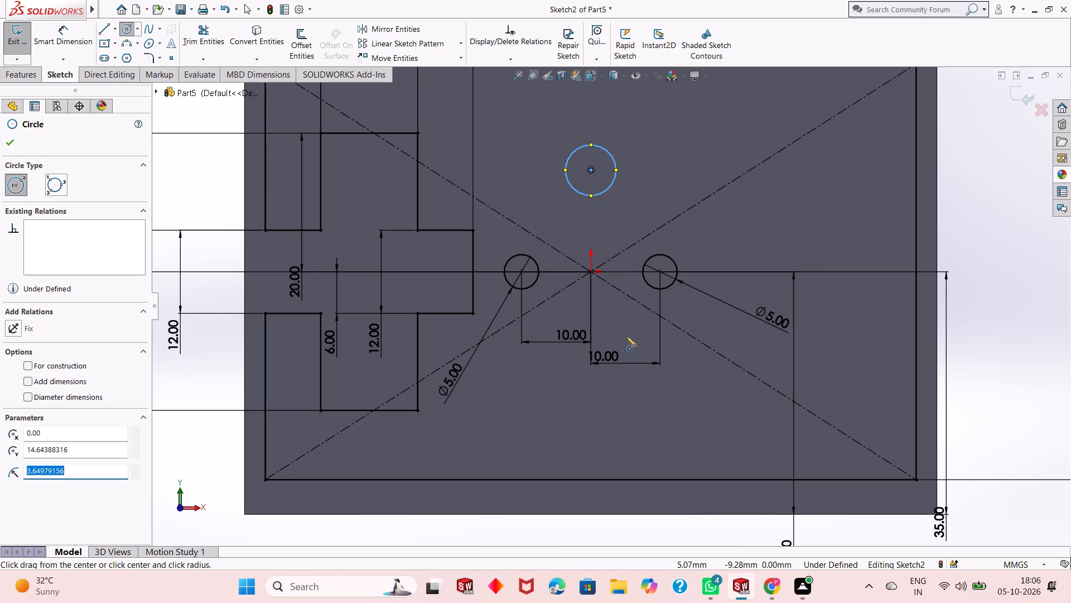
left_click(589, 388)
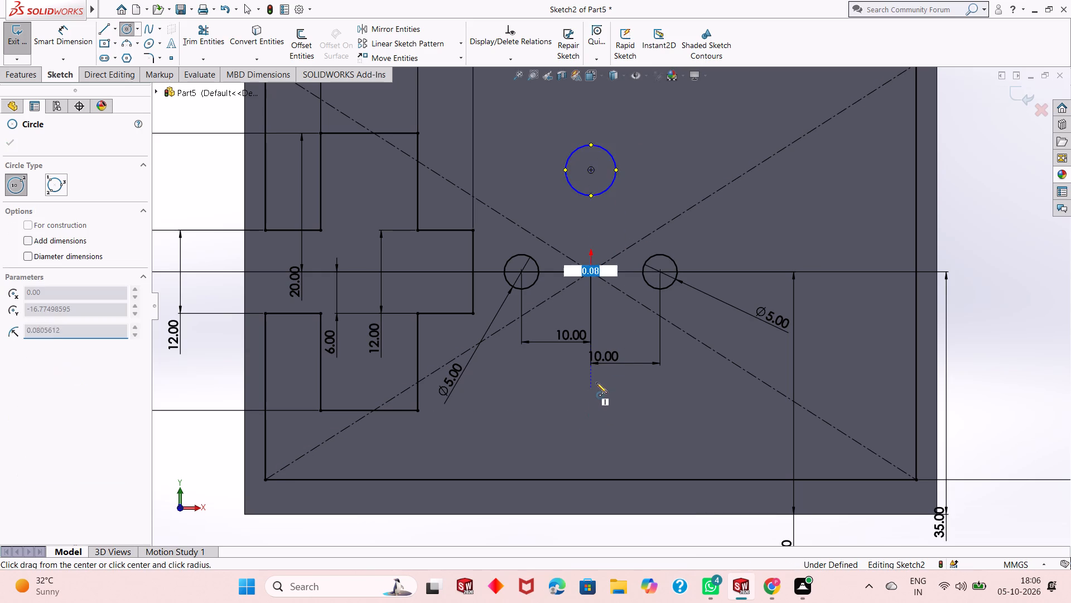
left_click(605, 372)
key("Escape")
key("Escape")
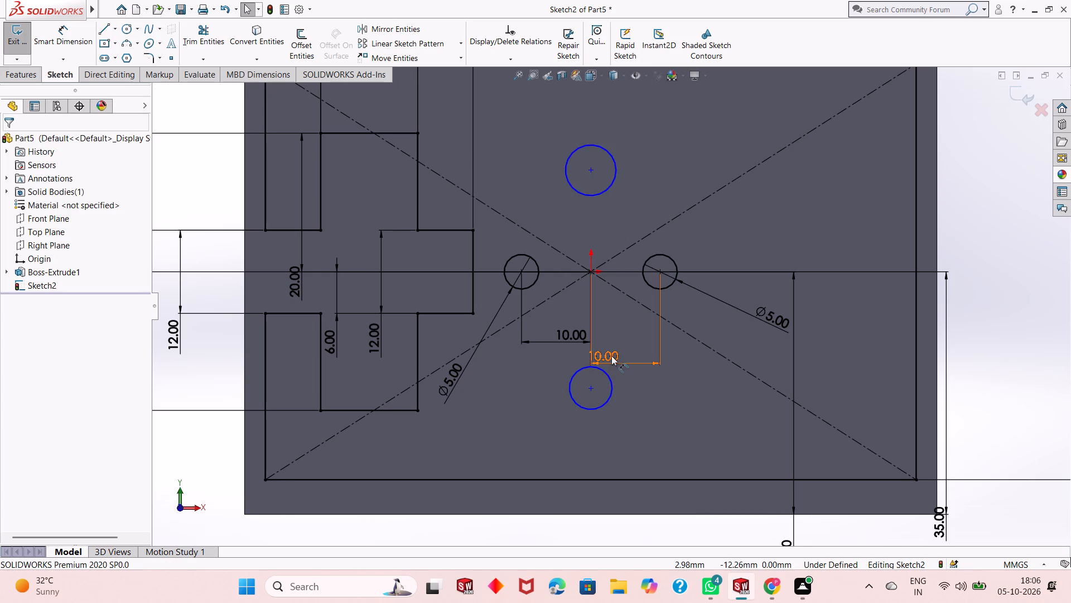
Move the two 10 mm horizontal circle dimensions down past the lower circle, near the plate's lower edge.
left_click_drag(611, 355, 622, 484)
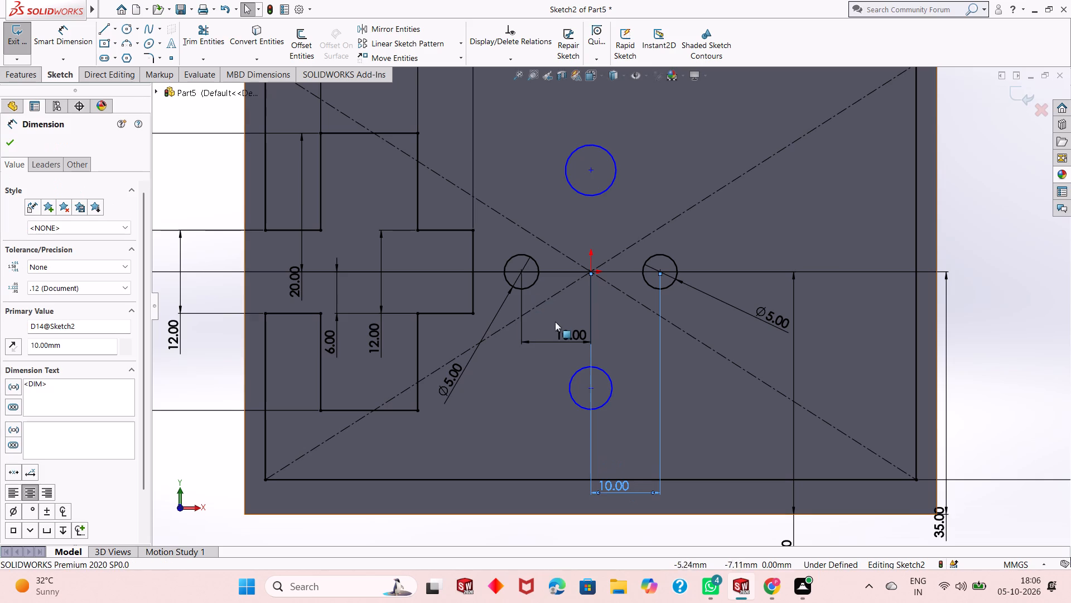
left_click_drag(562, 334, 585, 528)
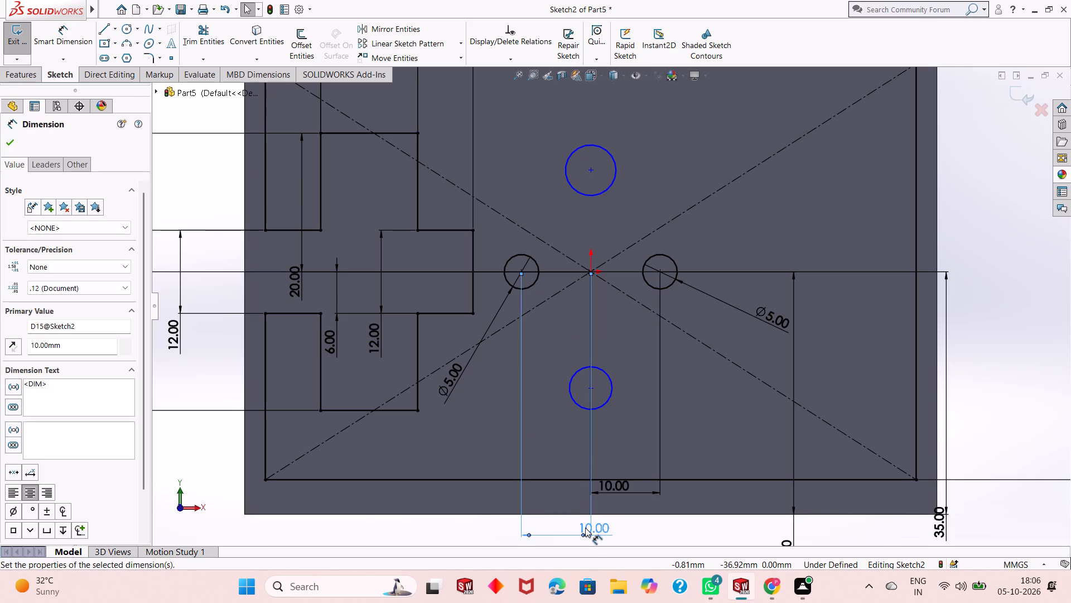
key("Escape")
key("Escape")
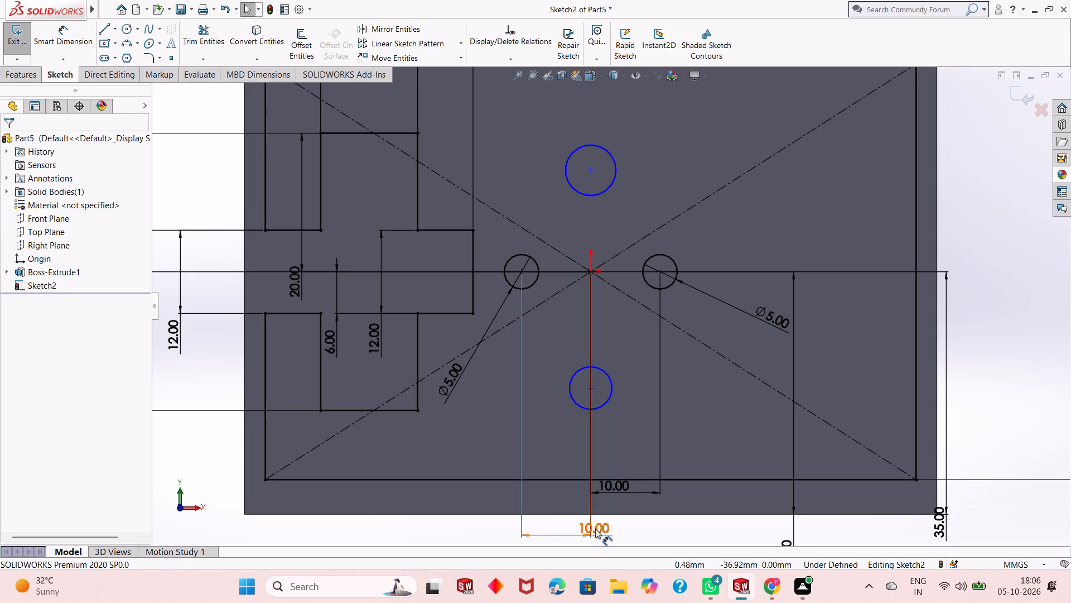
Dimension the circle above the origin to a 5 mm diameter.
left_click(58, 42)
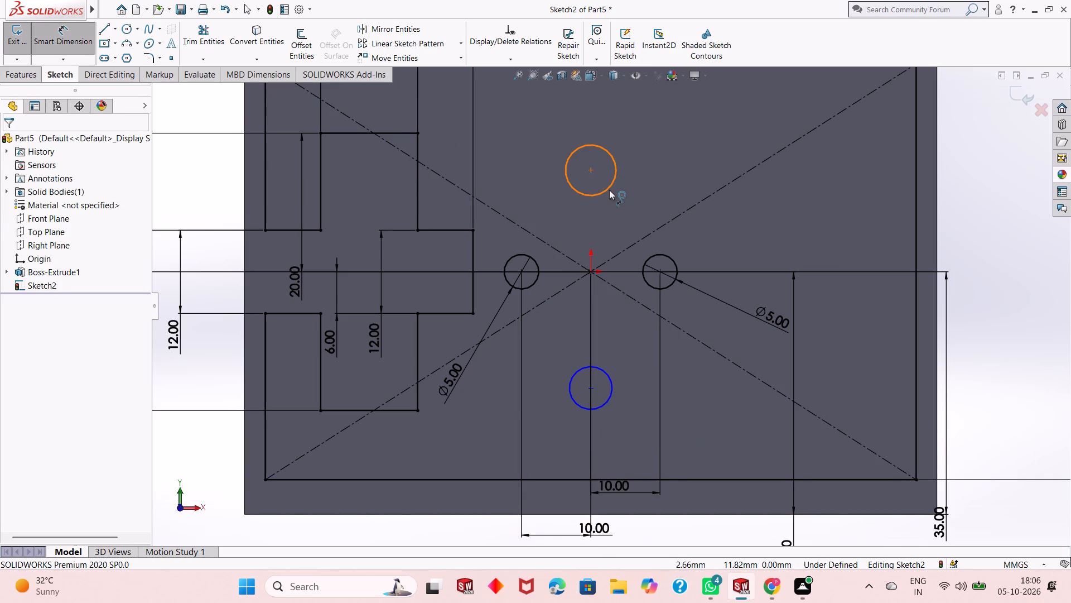
left_click(609, 190)
left_click(799, 251)
key("5")
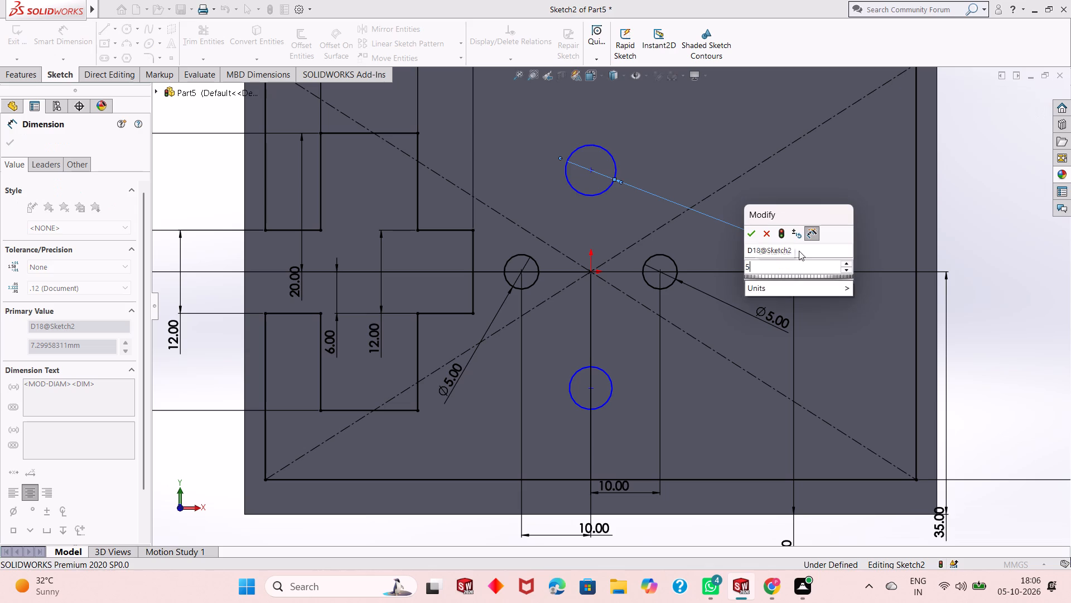
key("Return")
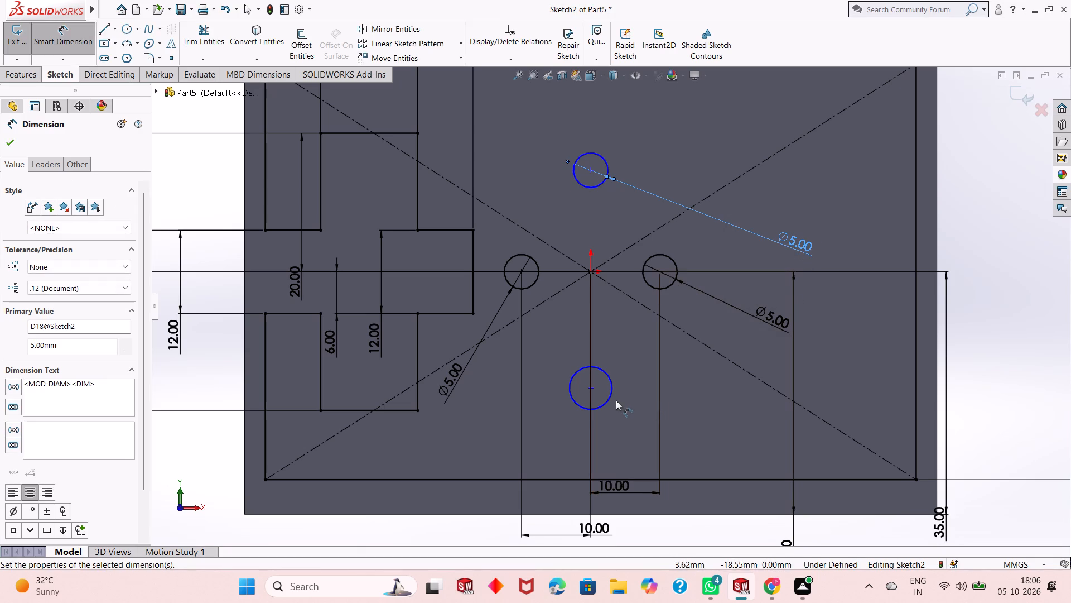
Dimension the circle below the origin to a 5 mm diameter.
left_click(613, 396)
left_click(701, 411)
key("5")
key("Return")
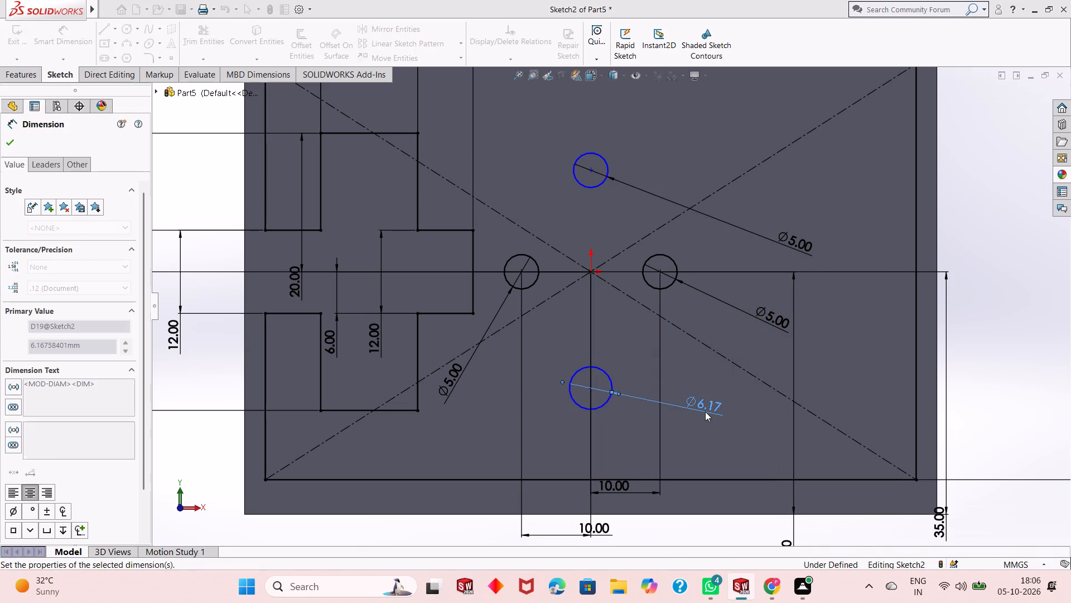
Add a 10 mm vertical dimension between the upper circle's centre and the origin.
left_click(591, 171)
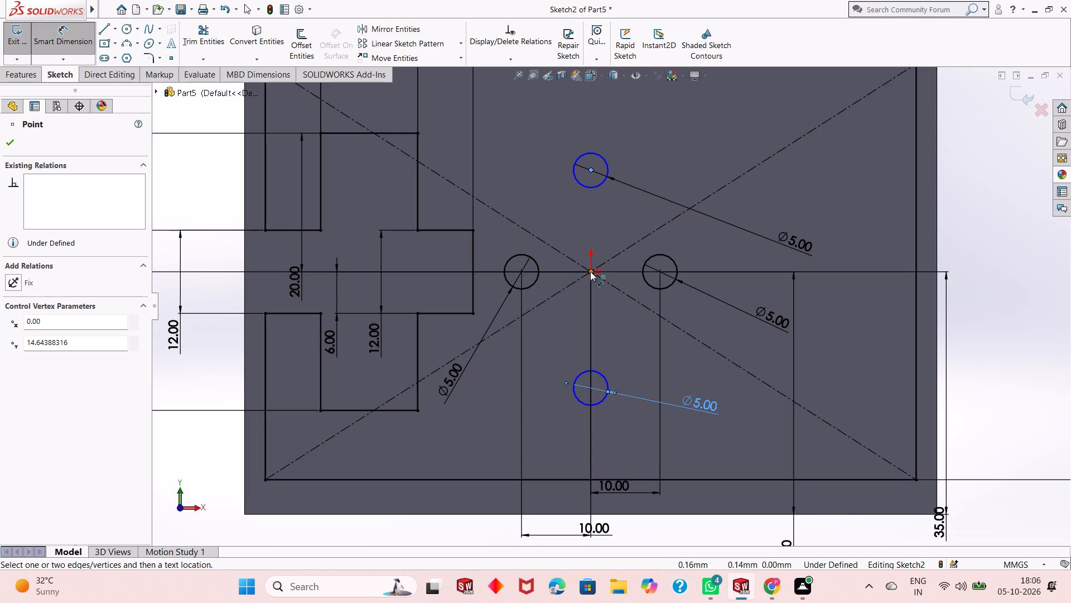
left_click(590, 270)
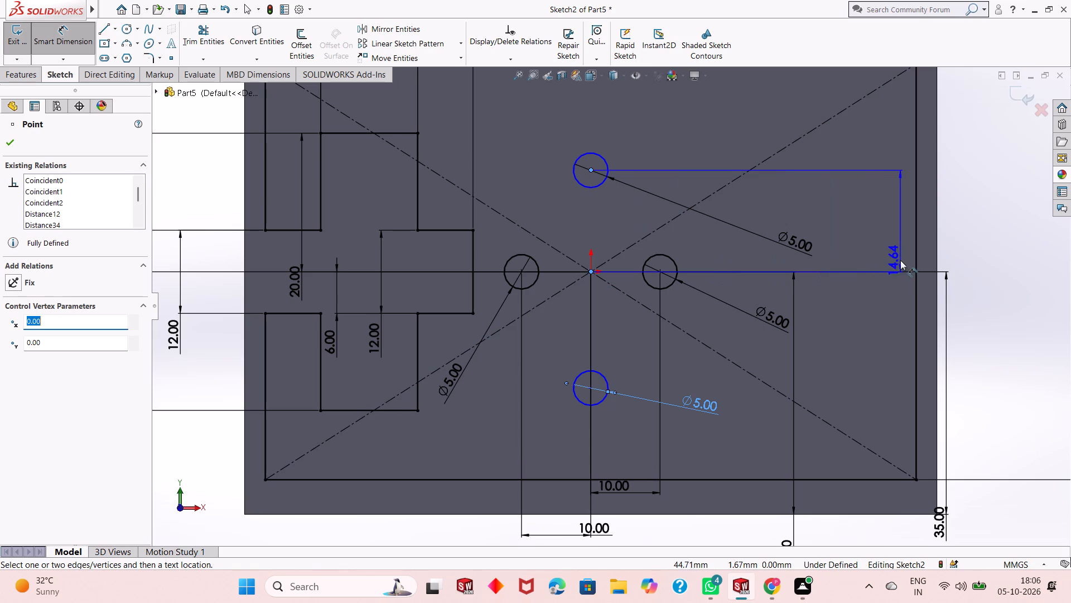
left_click(872, 256)
type("110")
key("Return")
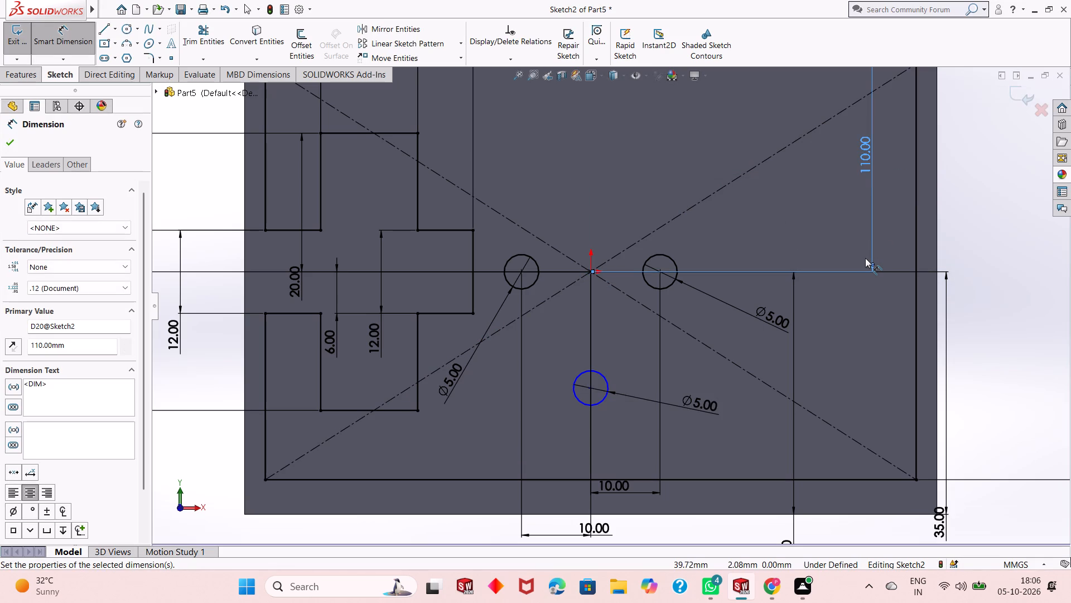
double_click(860, 157)
type("10")
key("Return")
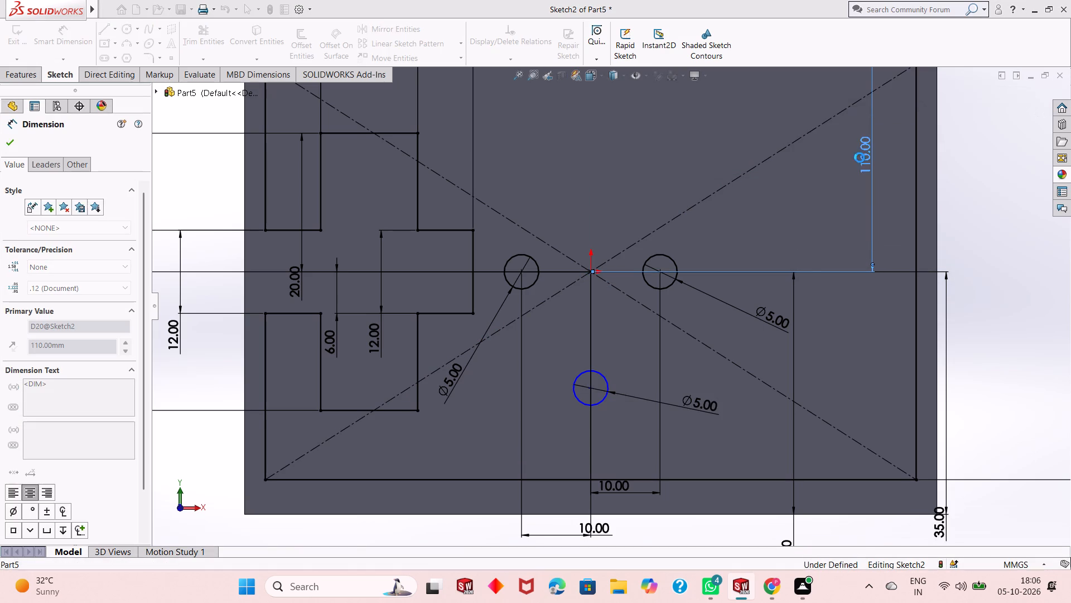
Add a 10 mm vertical dimension between the lower circle's centre and the origin.
left_click(591, 387)
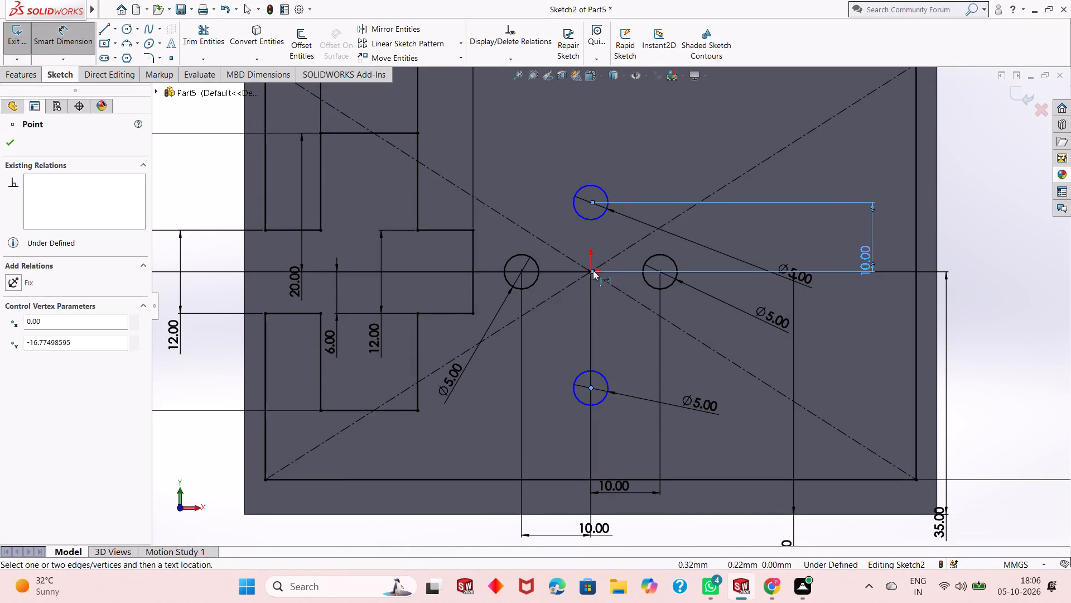
left_click(590, 272)
left_click(868, 326)
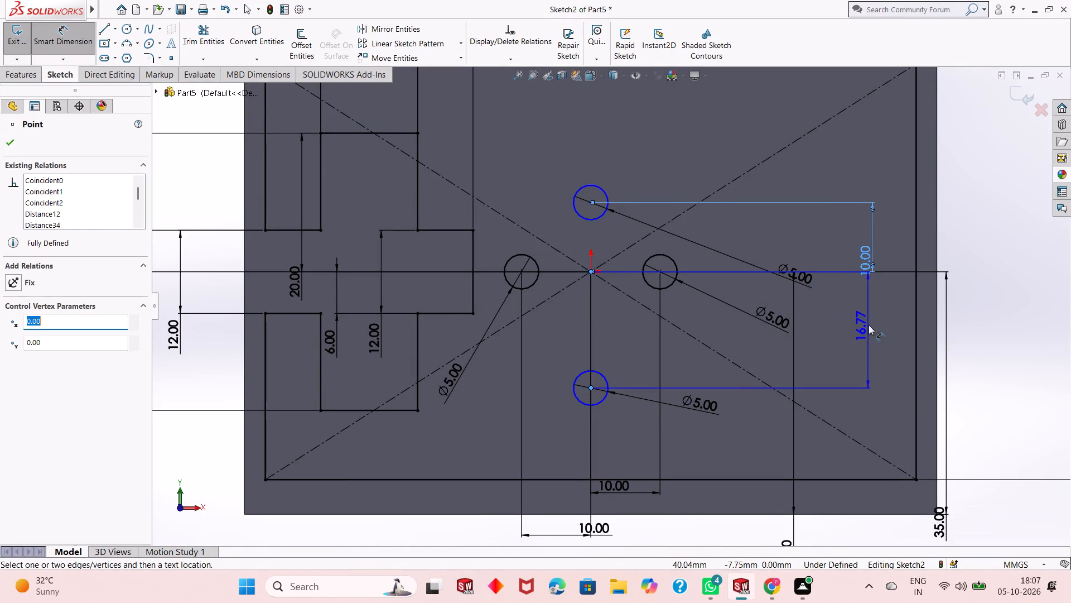
type("10")
key("Return")
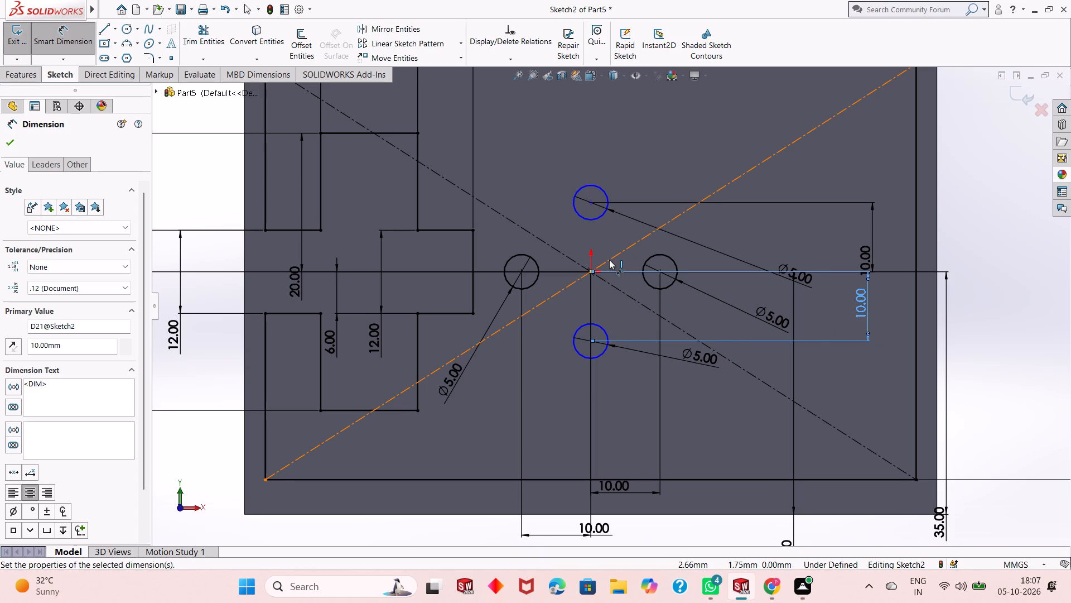
key("Escape")
key("Escape")
key("Escape")
key("Escape")
key("Escape")
key("Escape")
key("Escape")
key("Escape")
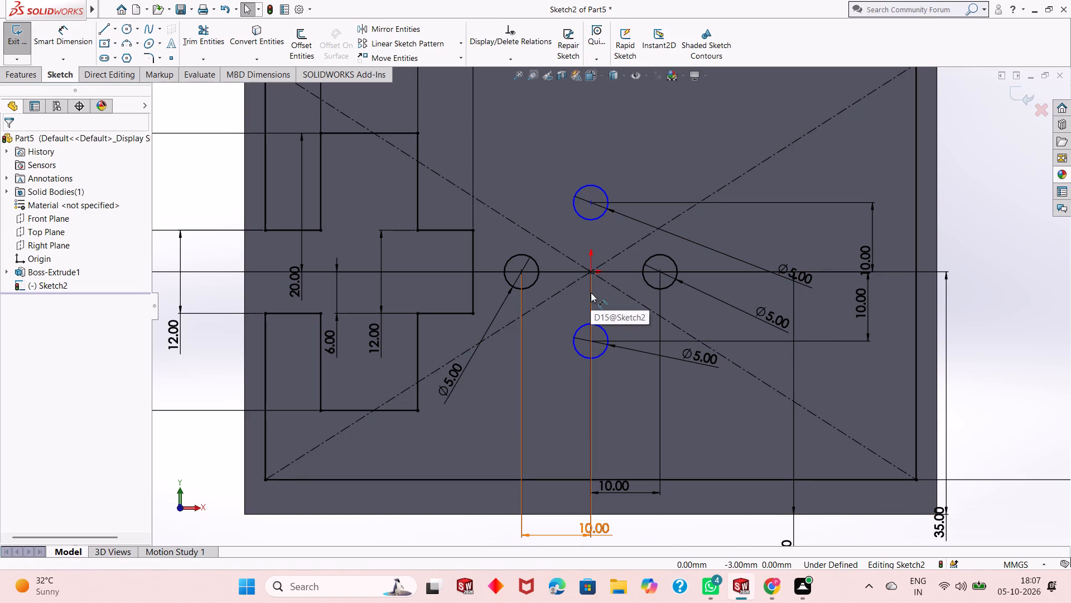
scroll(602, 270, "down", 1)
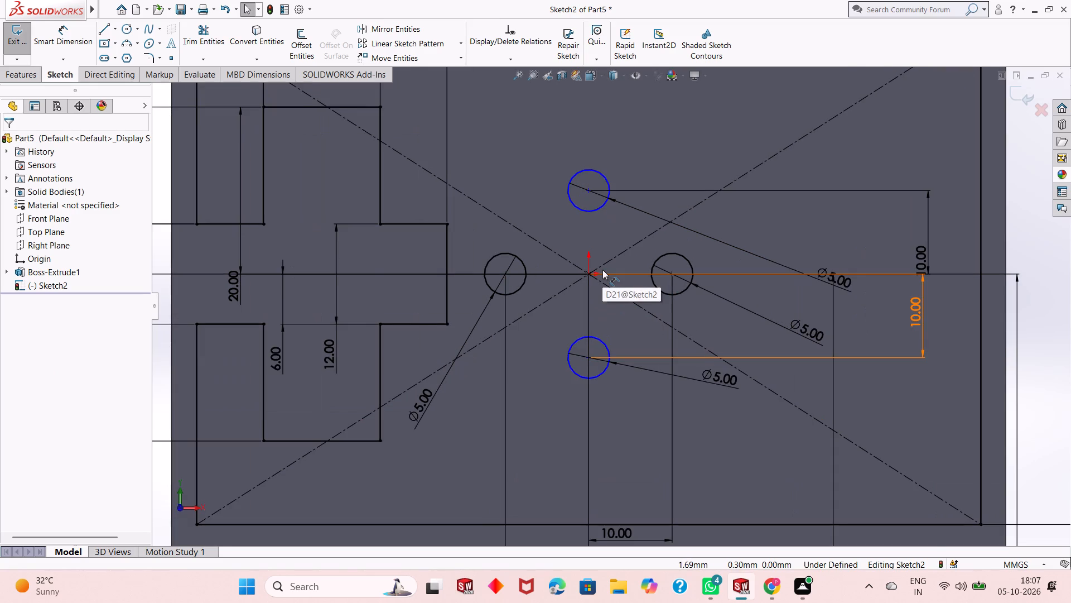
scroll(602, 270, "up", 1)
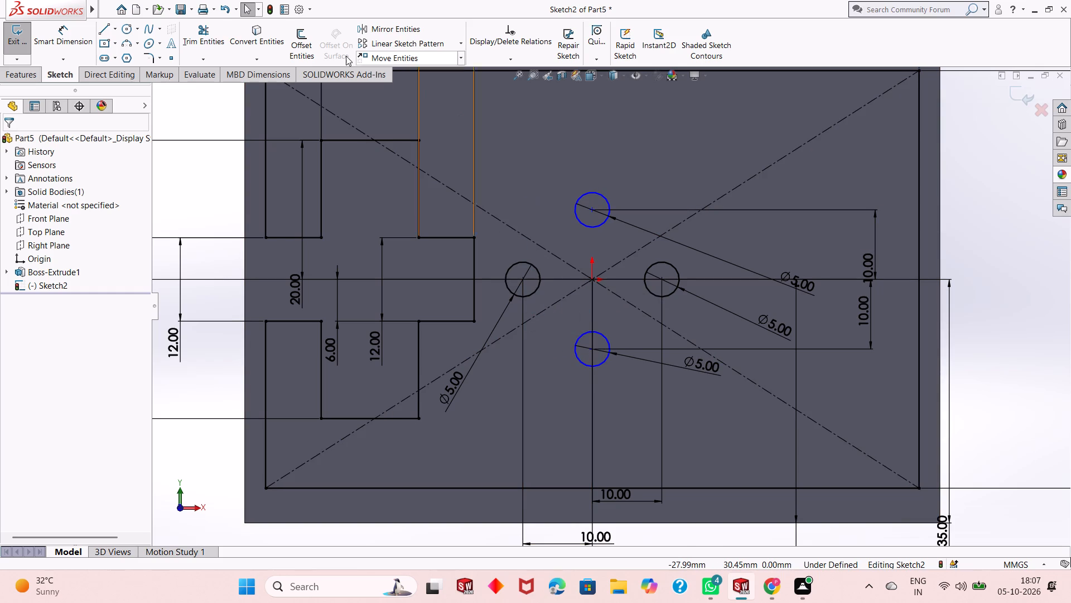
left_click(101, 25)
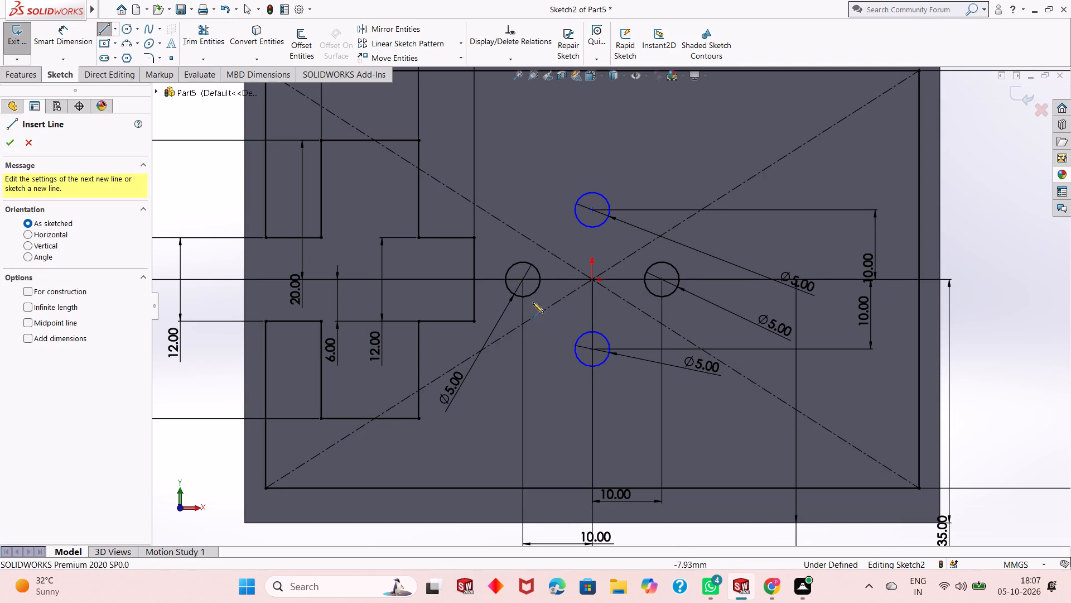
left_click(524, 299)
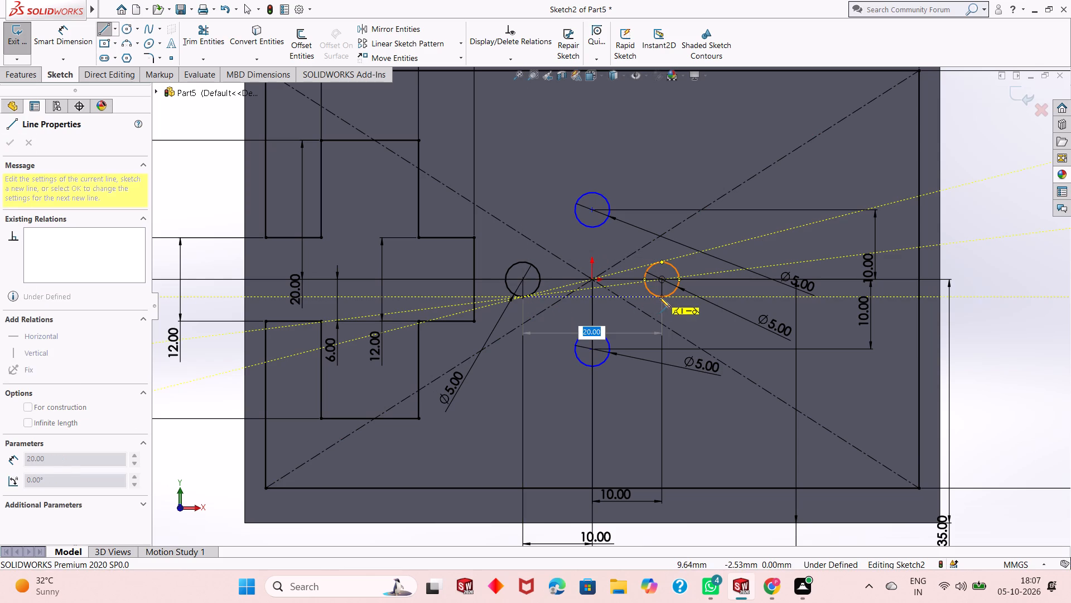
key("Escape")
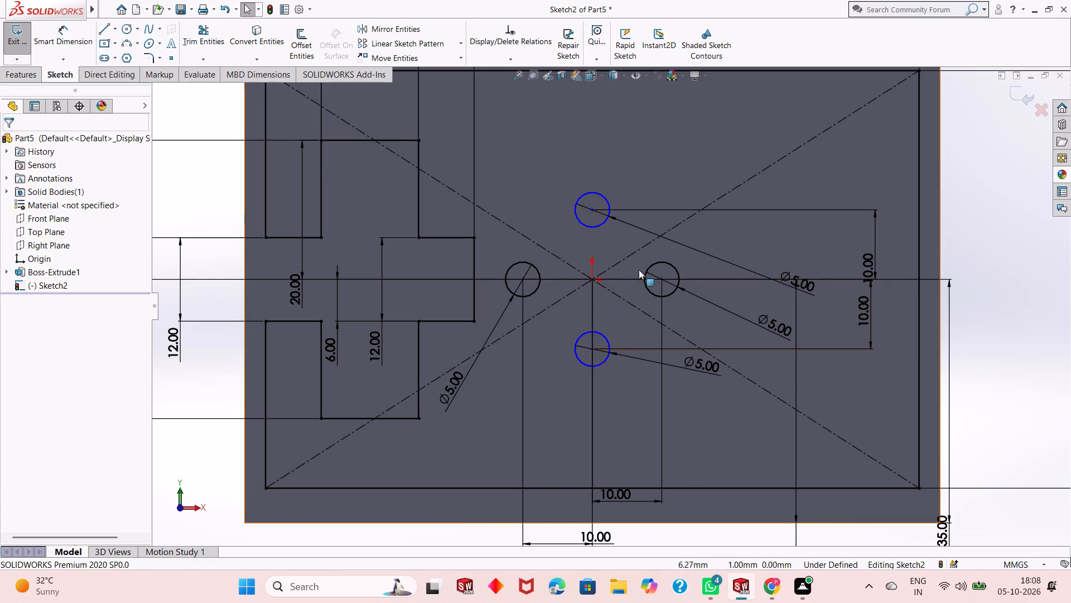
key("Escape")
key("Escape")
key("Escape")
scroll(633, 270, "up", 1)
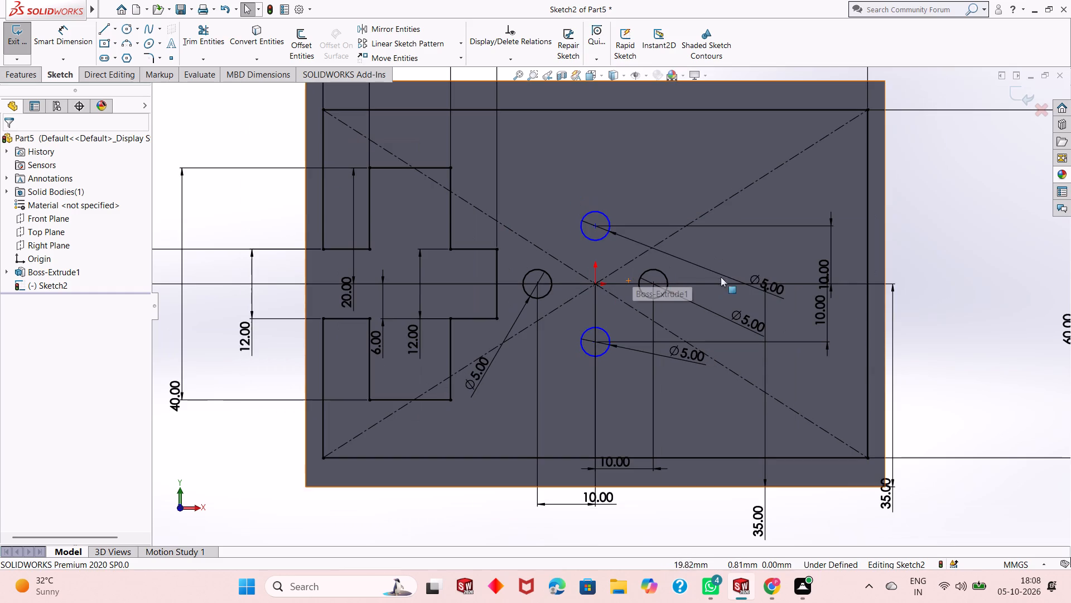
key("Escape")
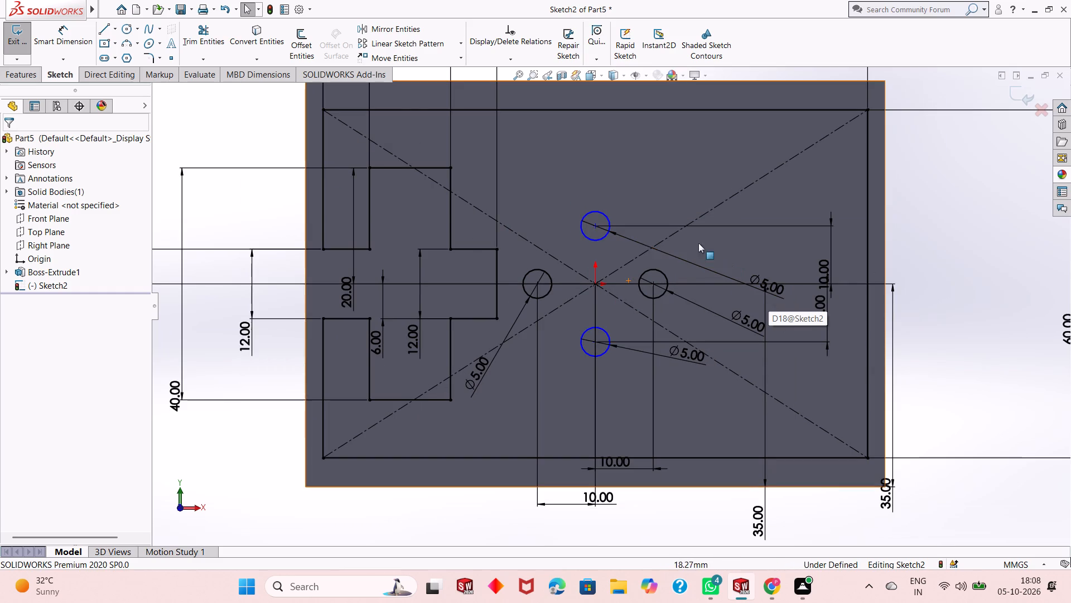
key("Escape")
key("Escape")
Add a 50 mm horizontal dimension between the lower circle's centre and the plate's right edge.
left_click(64, 35)
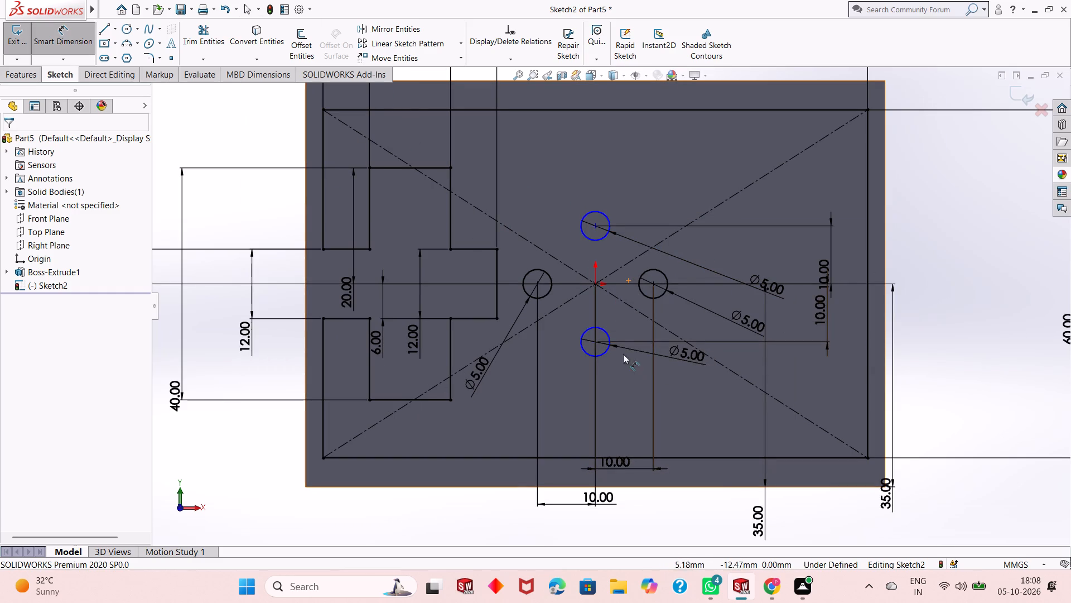
left_click(595, 342)
left_click(886, 347)
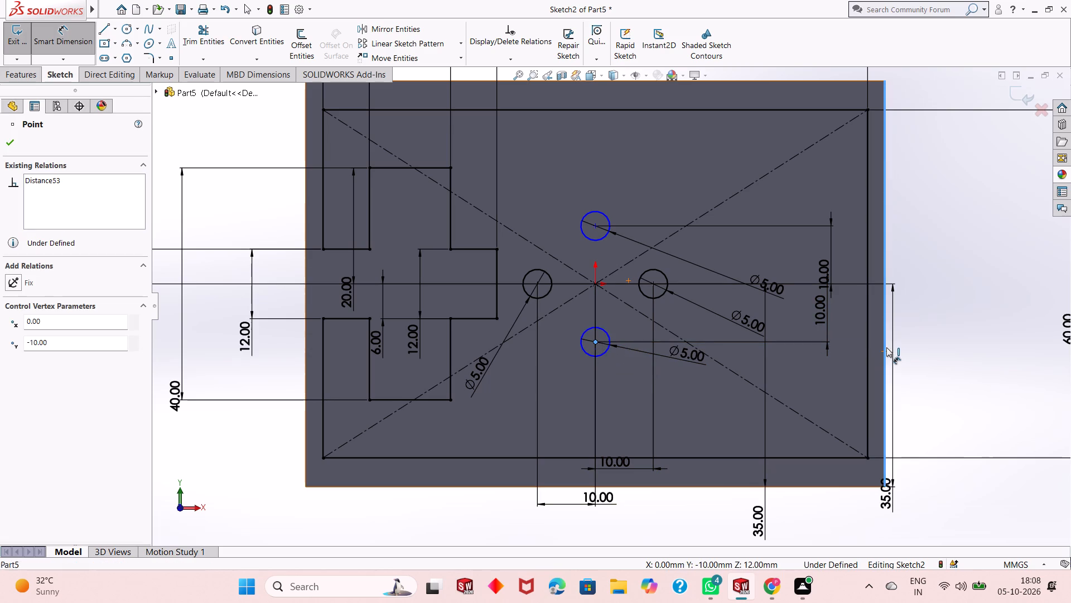
left_click(845, 521)
key("Return")
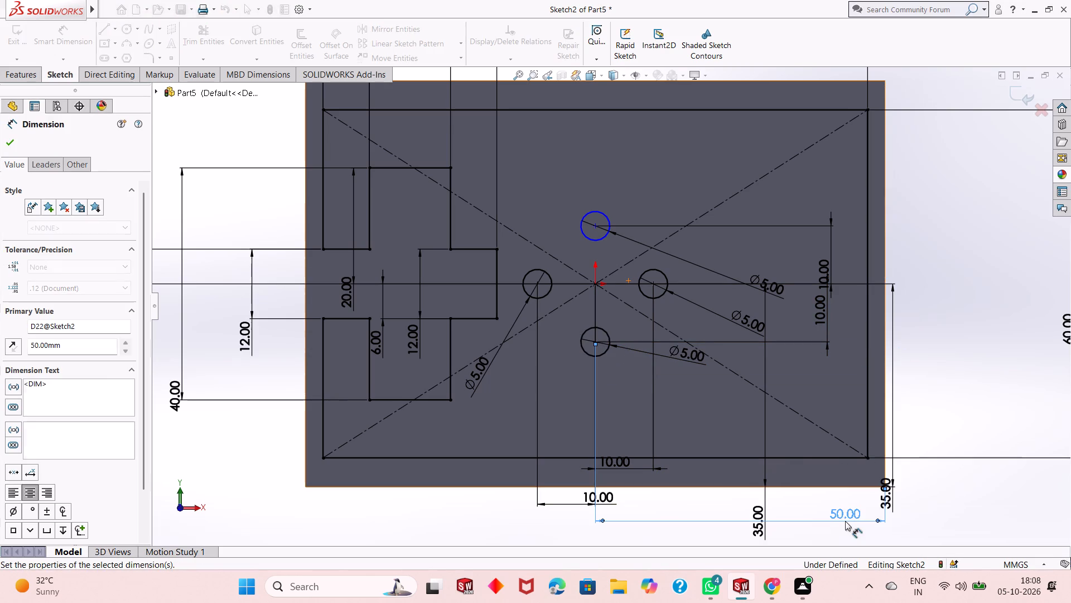
Add a 50 mm horizontal dimension between the upper circle's centre and the plate's right edge.
left_click(594, 226)
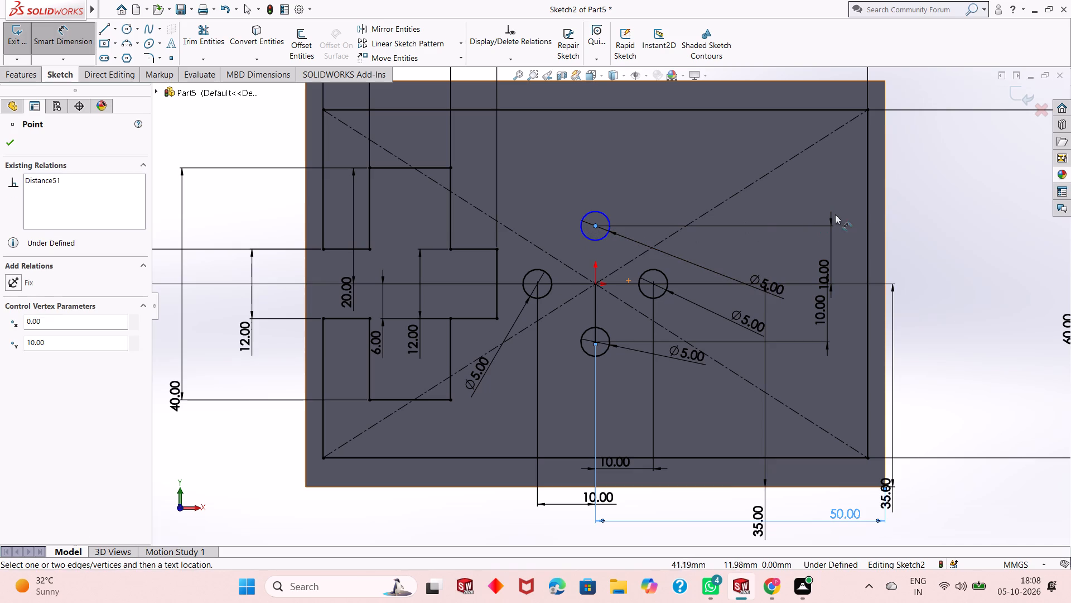
left_click(884, 241)
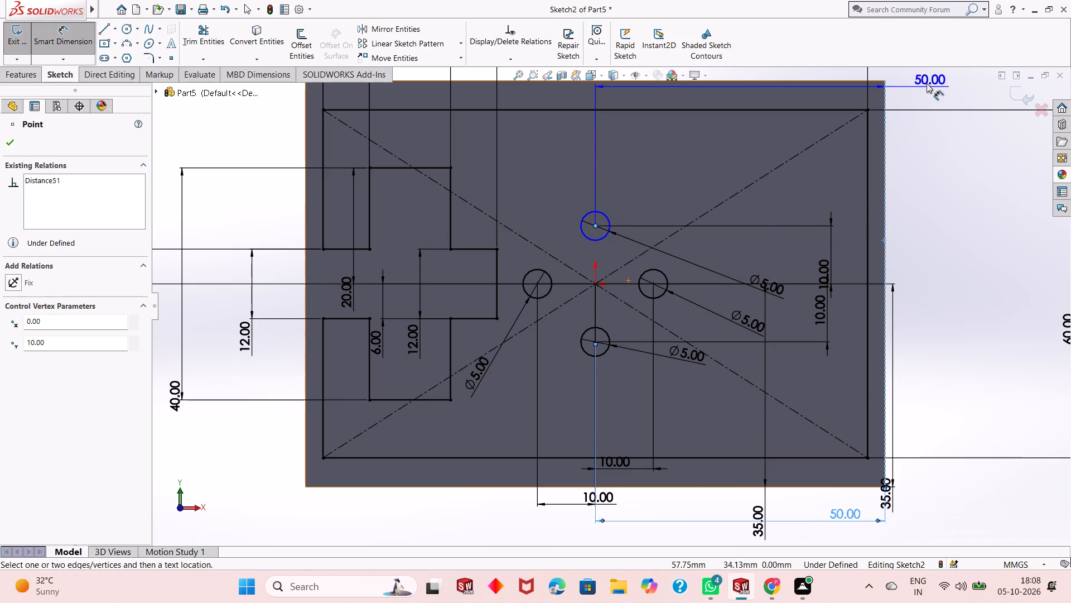
left_click(917, 75)
key("Return")
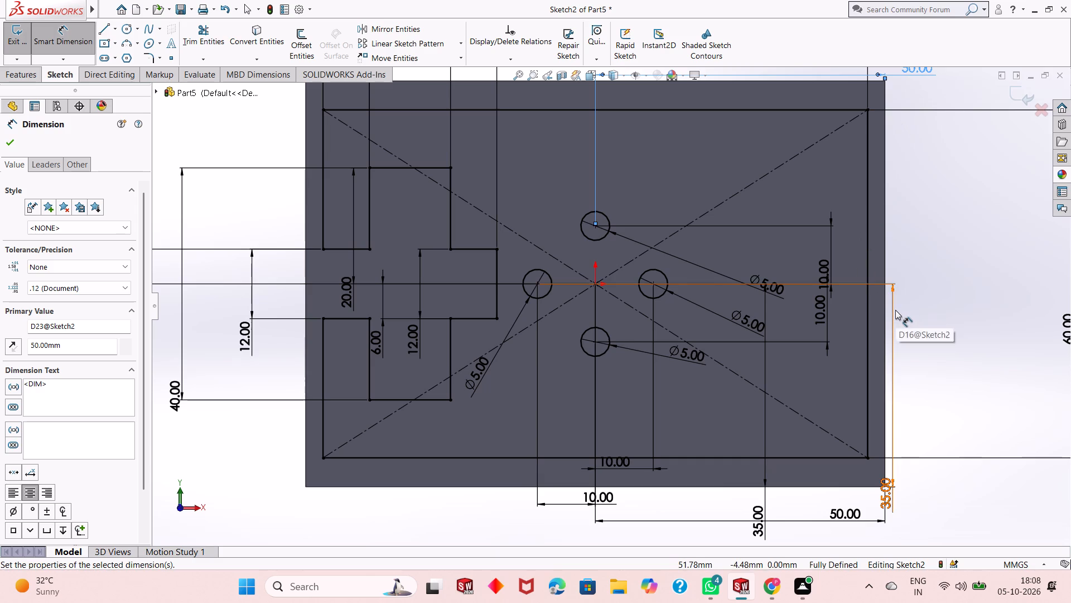
key("Escape")
Set the diameters of the circles above and left of the origin to 10 mm.
scroll(620, 252, "down", 2)
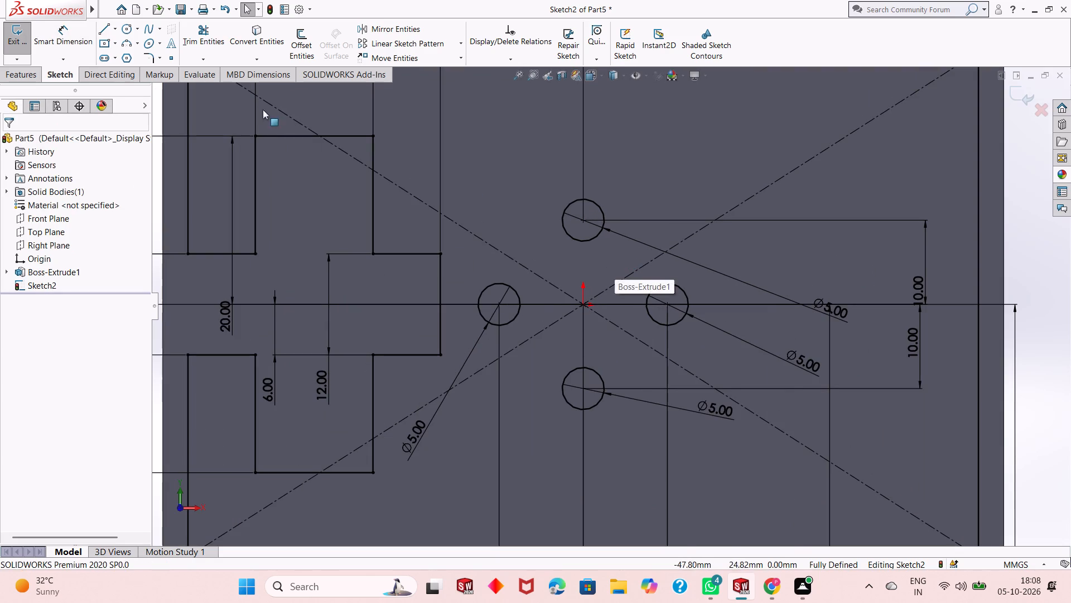
scroll(582, 319, "up", 1)
double_click(809, 309)
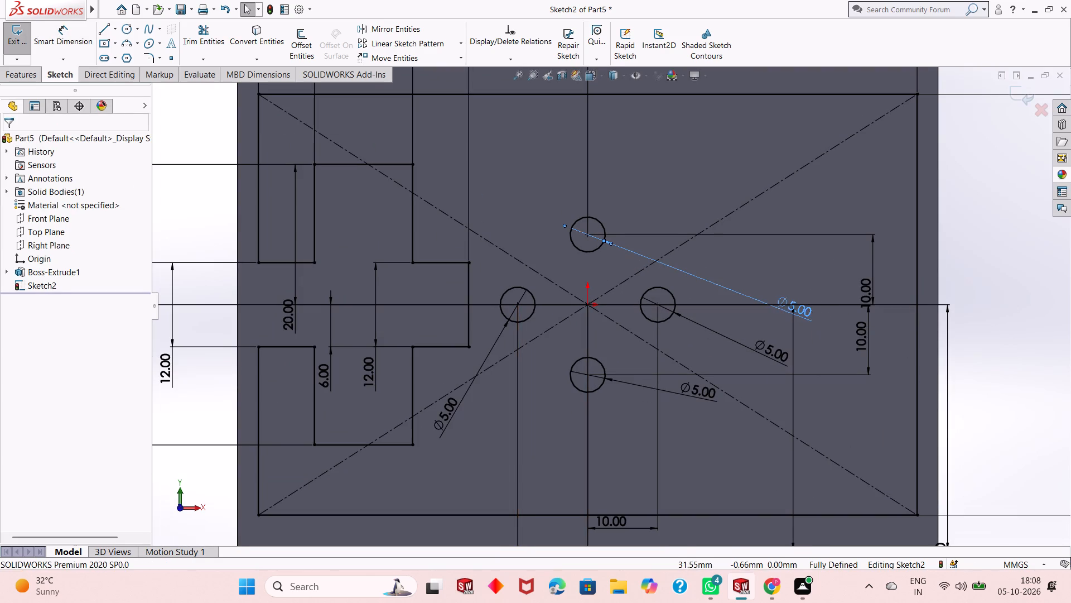
type("10")
key("Return")
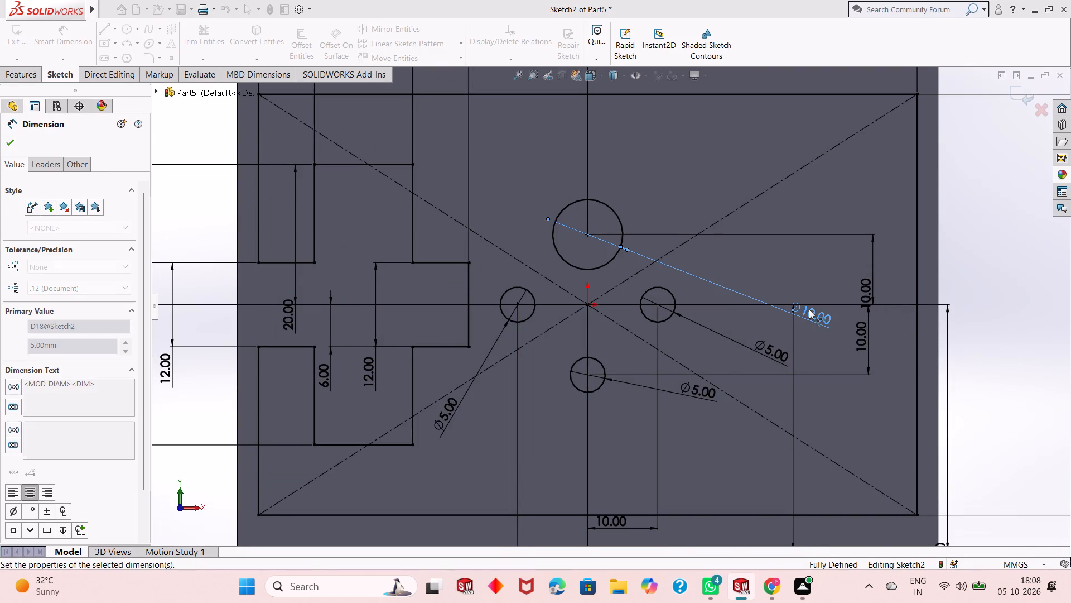
double_click(440, 415)
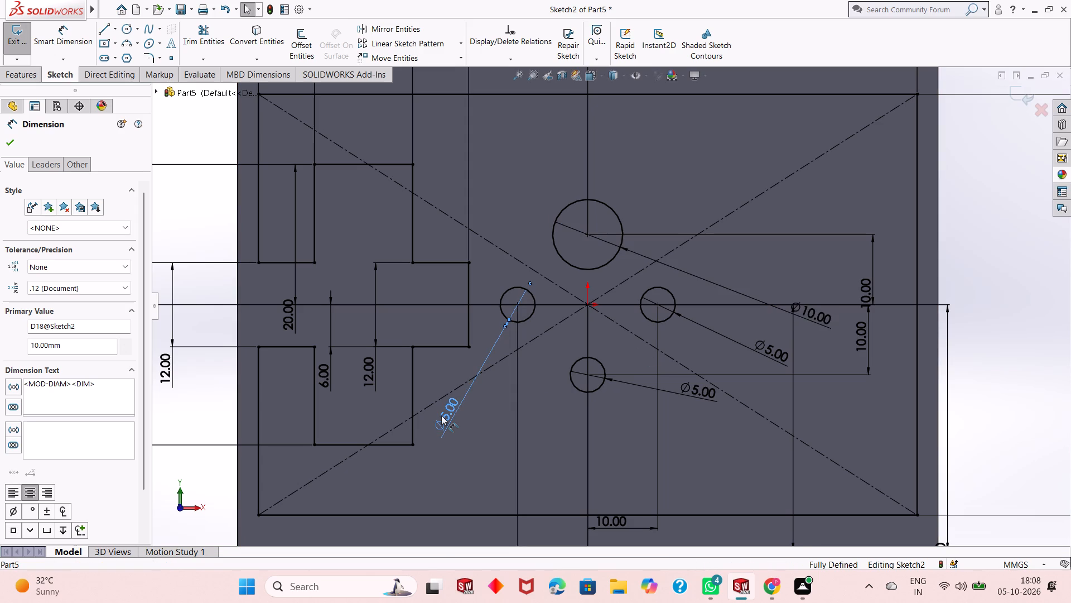
key("1")
double_click(441, 415)
type("10")
key("Return")
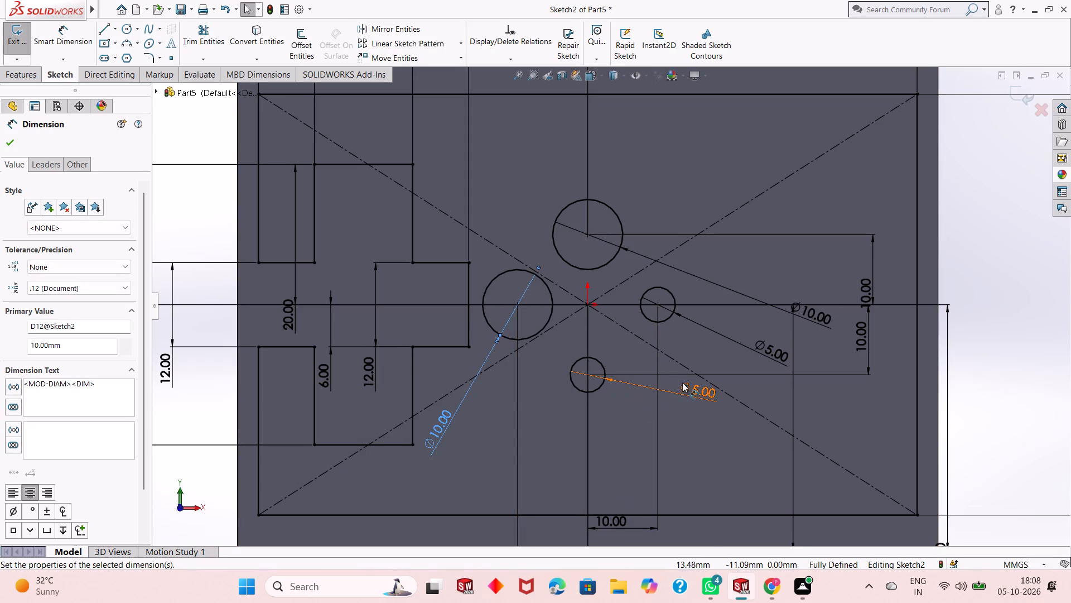
Set the diameters of the circles below and right of the origin to 10 mm.
double_click(682, 382)
type("10")
key("Return")
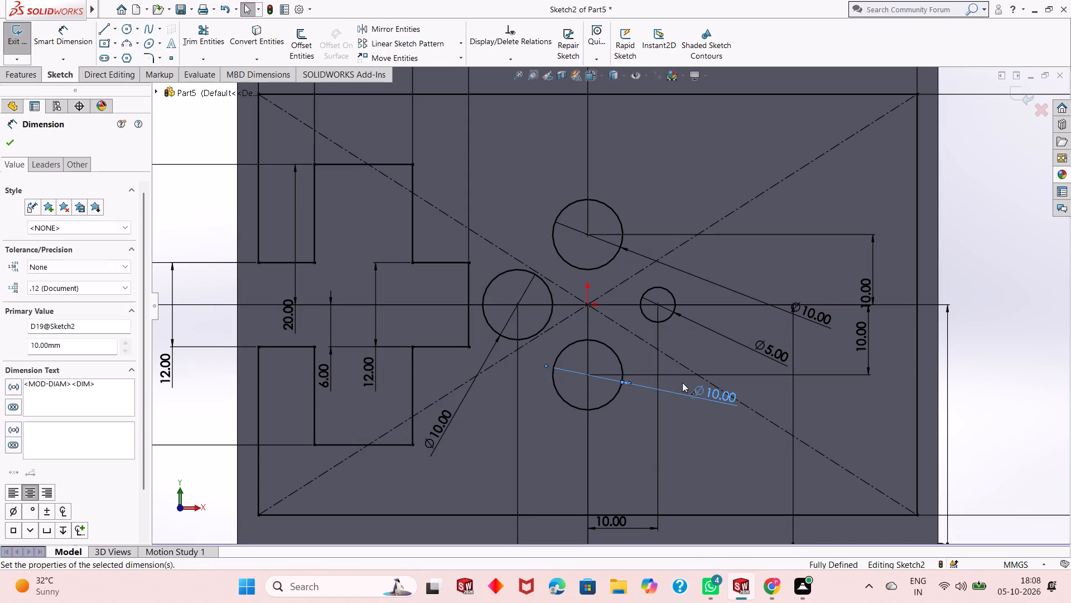
double_click(757, 348)
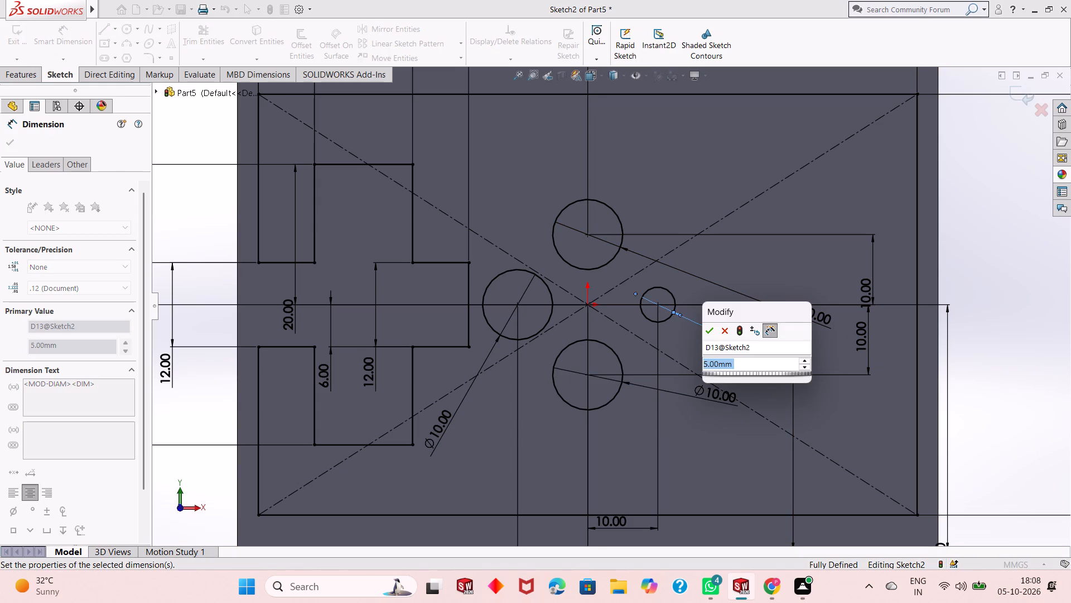
type("10")
key("Return")
key("Escape")
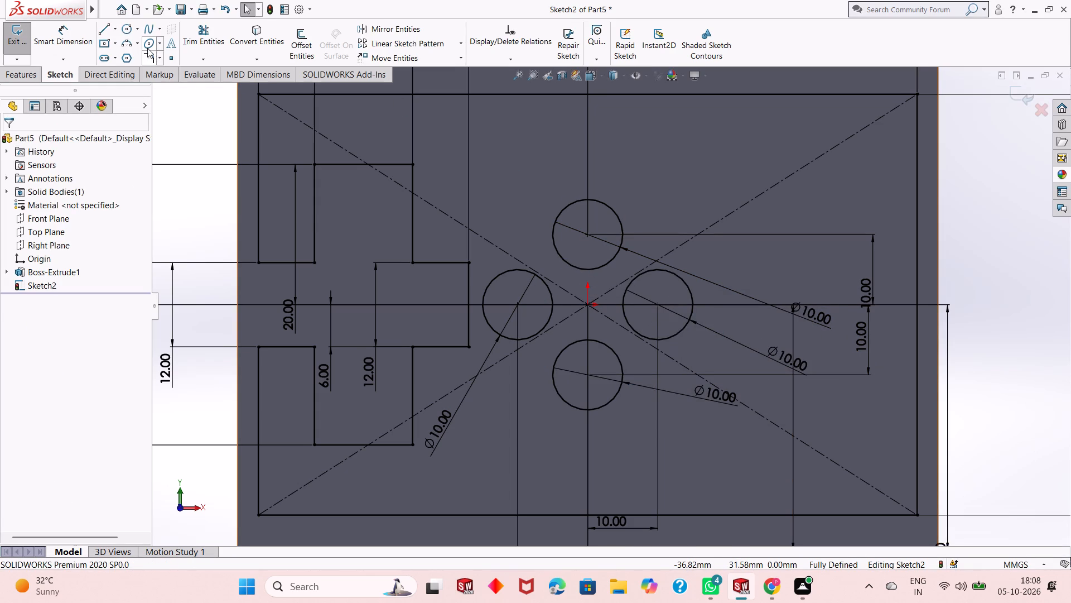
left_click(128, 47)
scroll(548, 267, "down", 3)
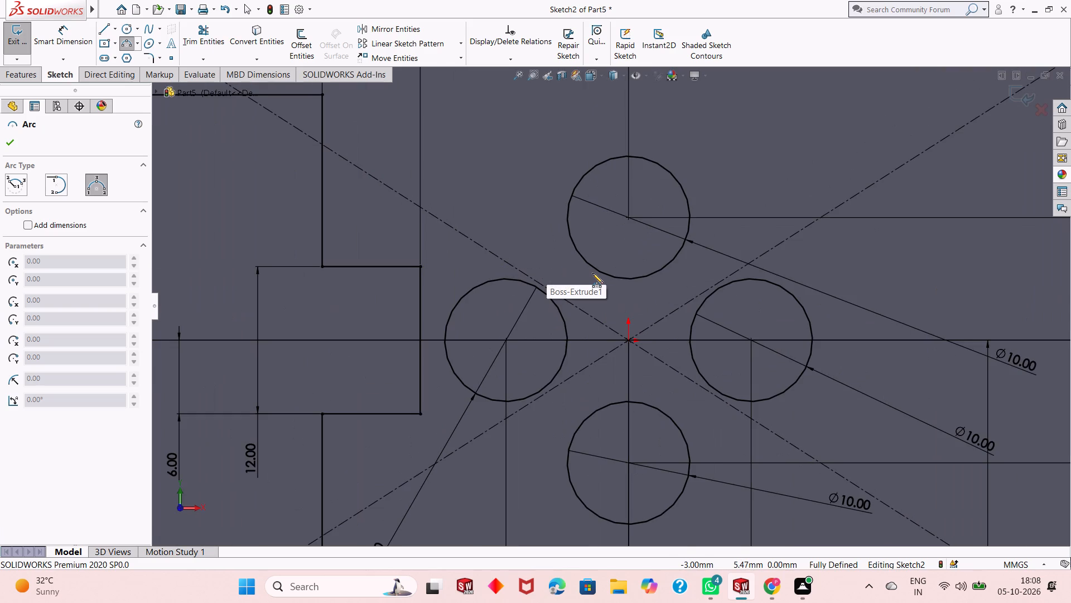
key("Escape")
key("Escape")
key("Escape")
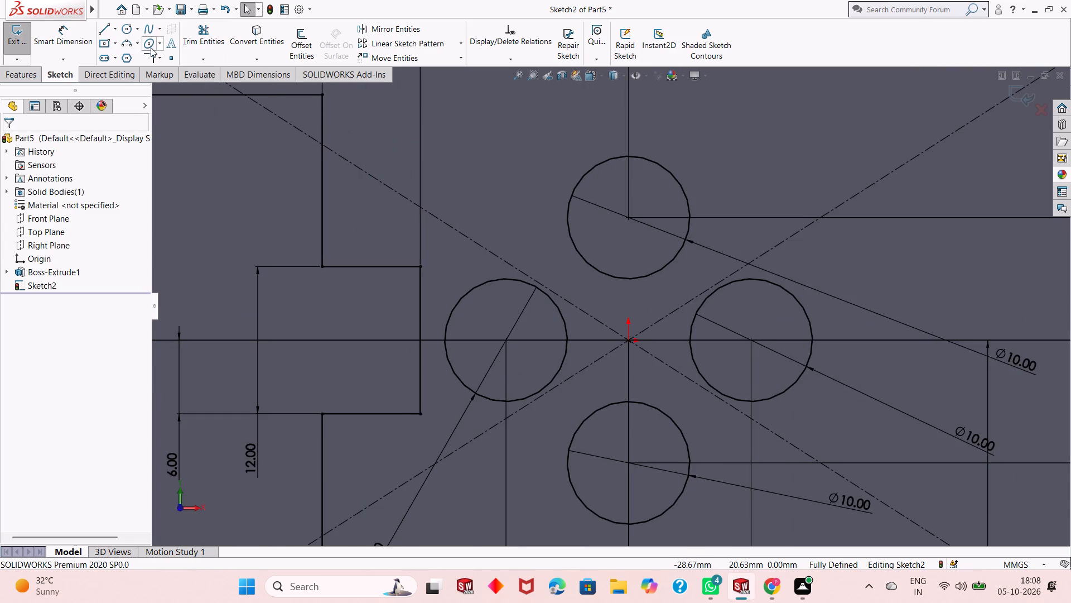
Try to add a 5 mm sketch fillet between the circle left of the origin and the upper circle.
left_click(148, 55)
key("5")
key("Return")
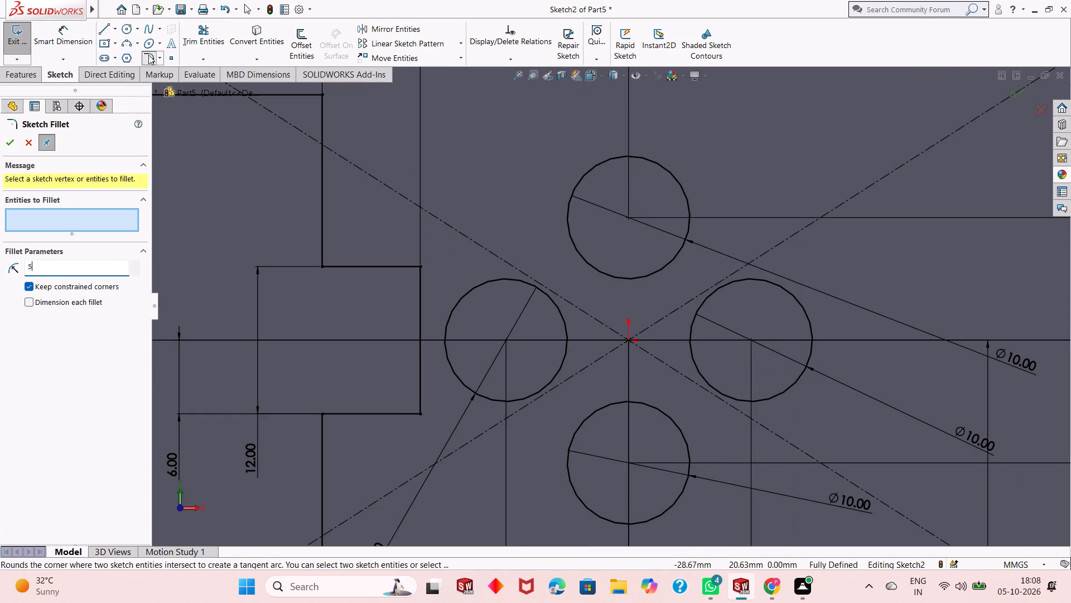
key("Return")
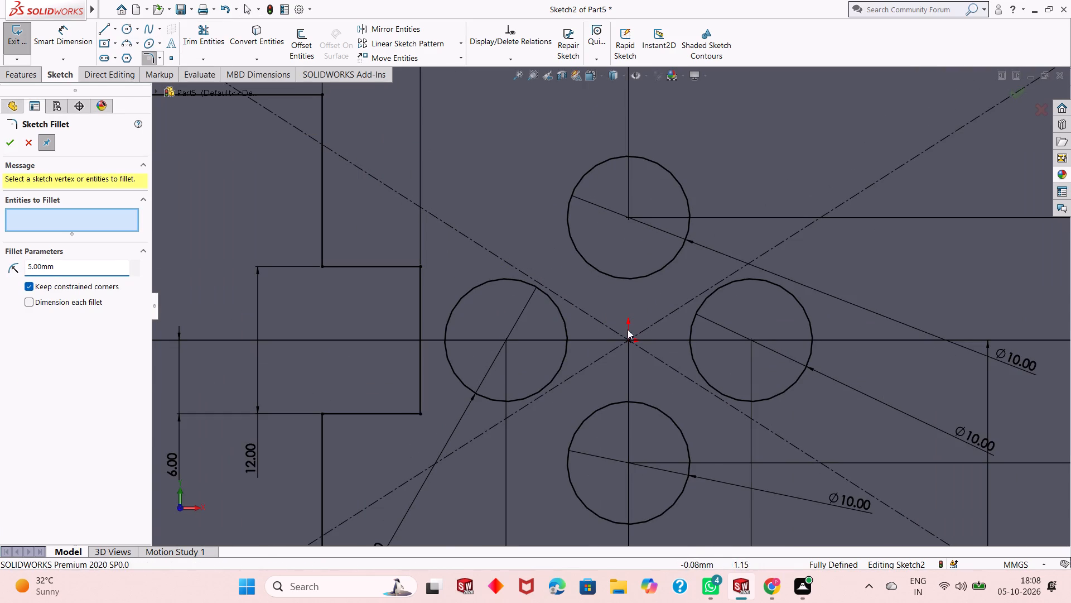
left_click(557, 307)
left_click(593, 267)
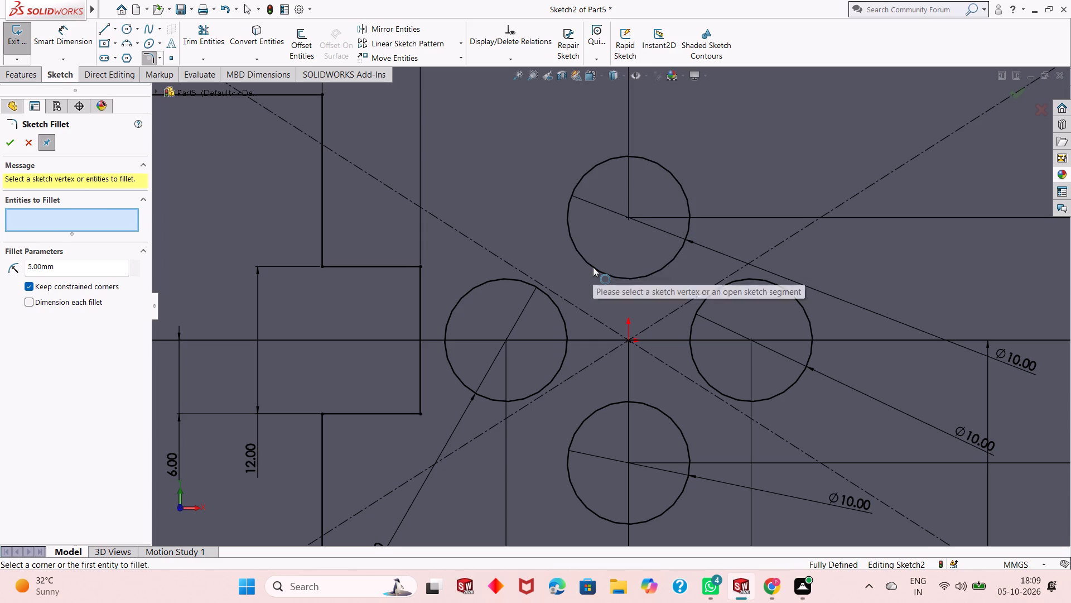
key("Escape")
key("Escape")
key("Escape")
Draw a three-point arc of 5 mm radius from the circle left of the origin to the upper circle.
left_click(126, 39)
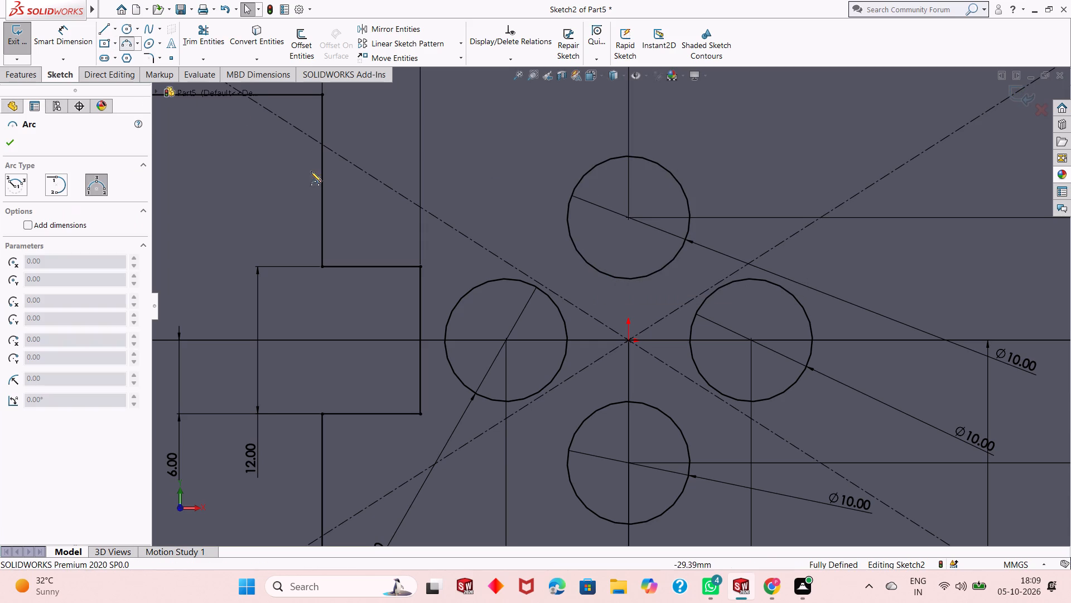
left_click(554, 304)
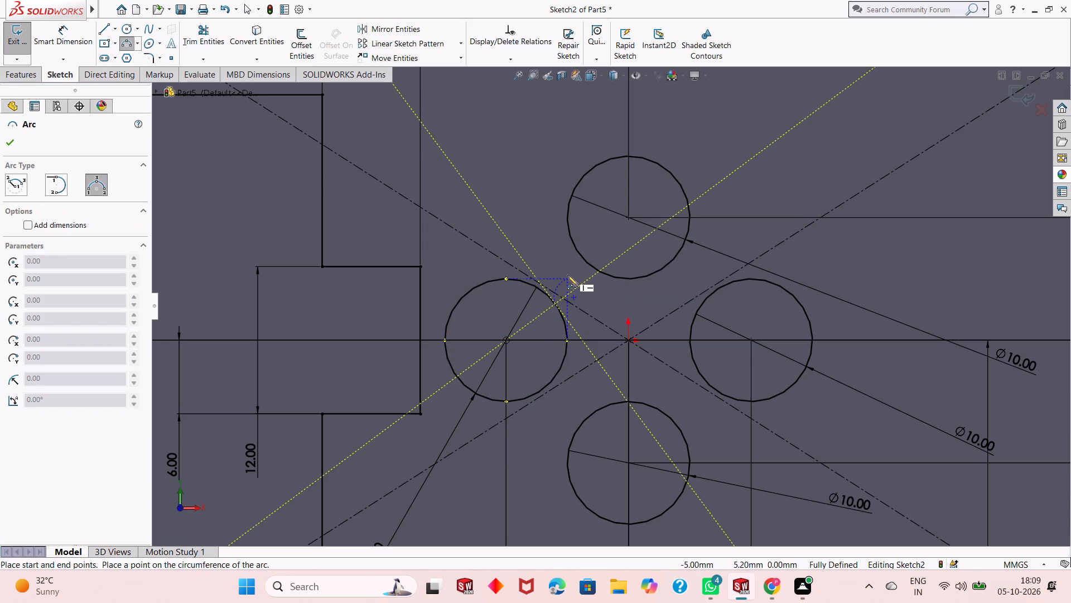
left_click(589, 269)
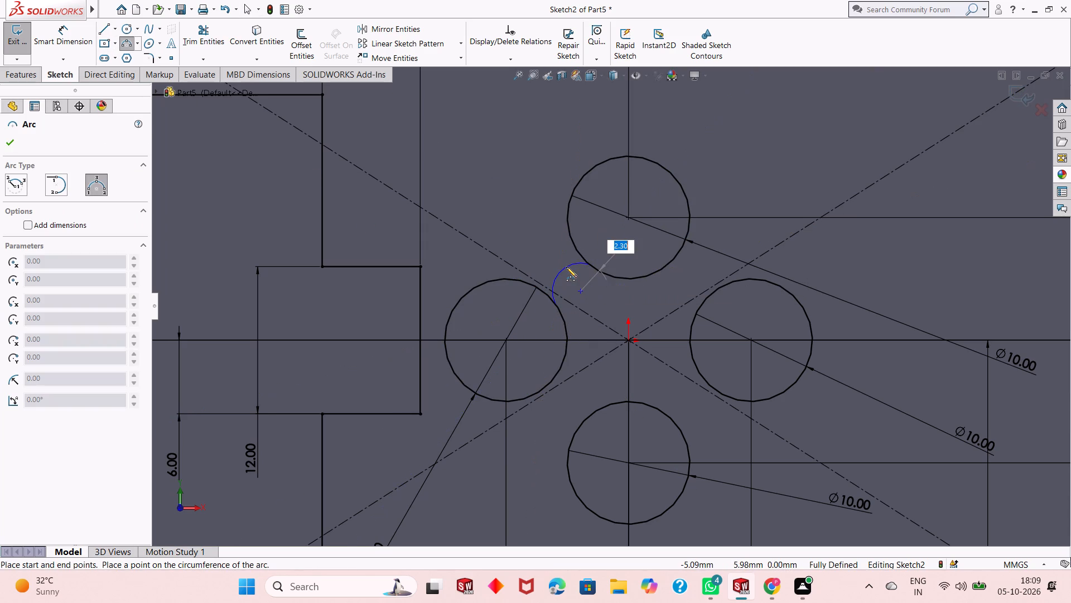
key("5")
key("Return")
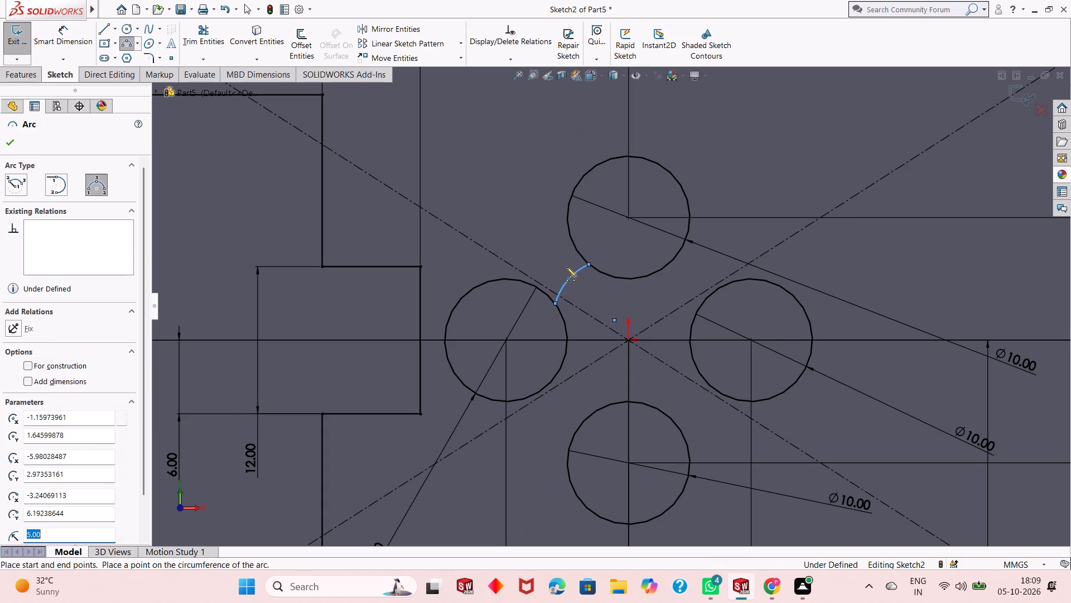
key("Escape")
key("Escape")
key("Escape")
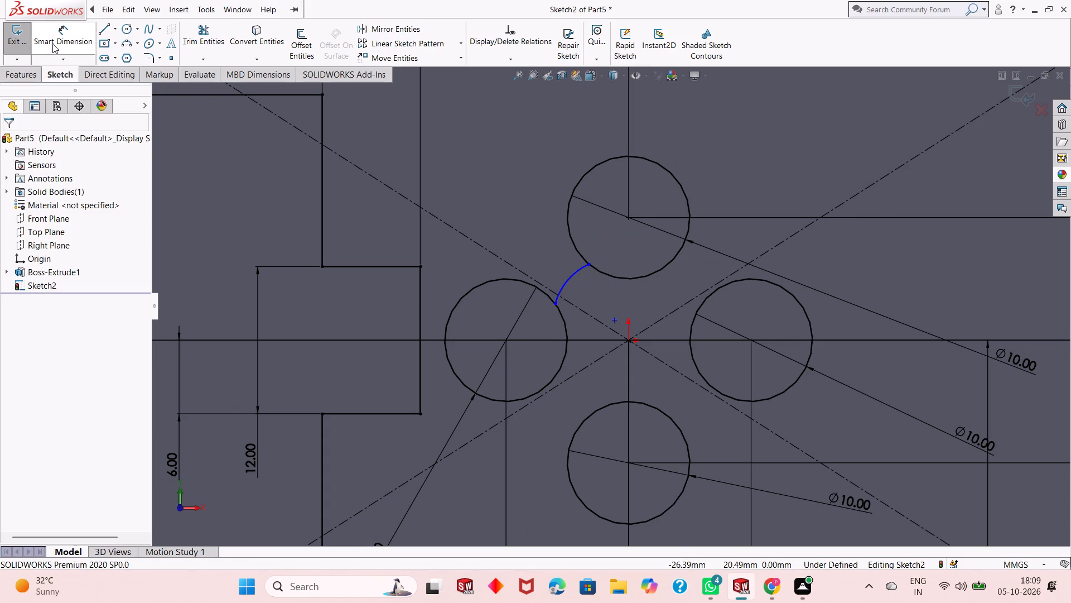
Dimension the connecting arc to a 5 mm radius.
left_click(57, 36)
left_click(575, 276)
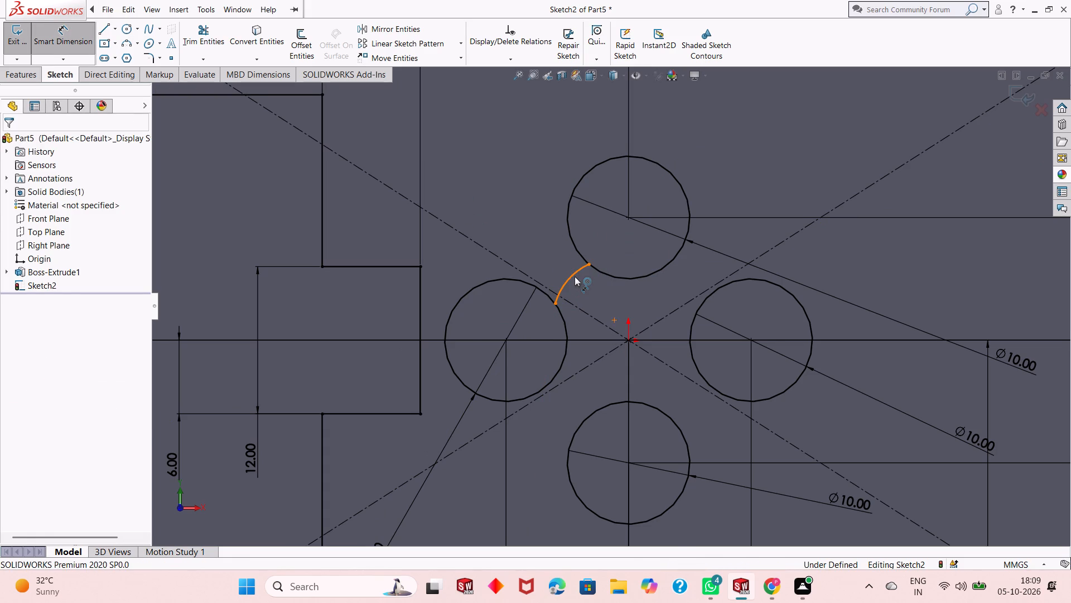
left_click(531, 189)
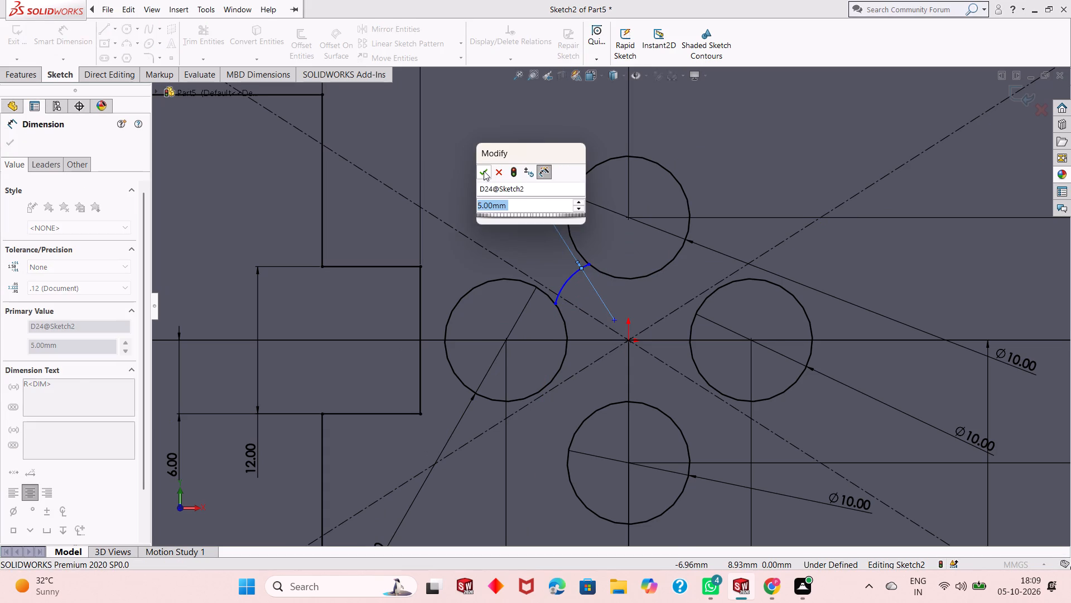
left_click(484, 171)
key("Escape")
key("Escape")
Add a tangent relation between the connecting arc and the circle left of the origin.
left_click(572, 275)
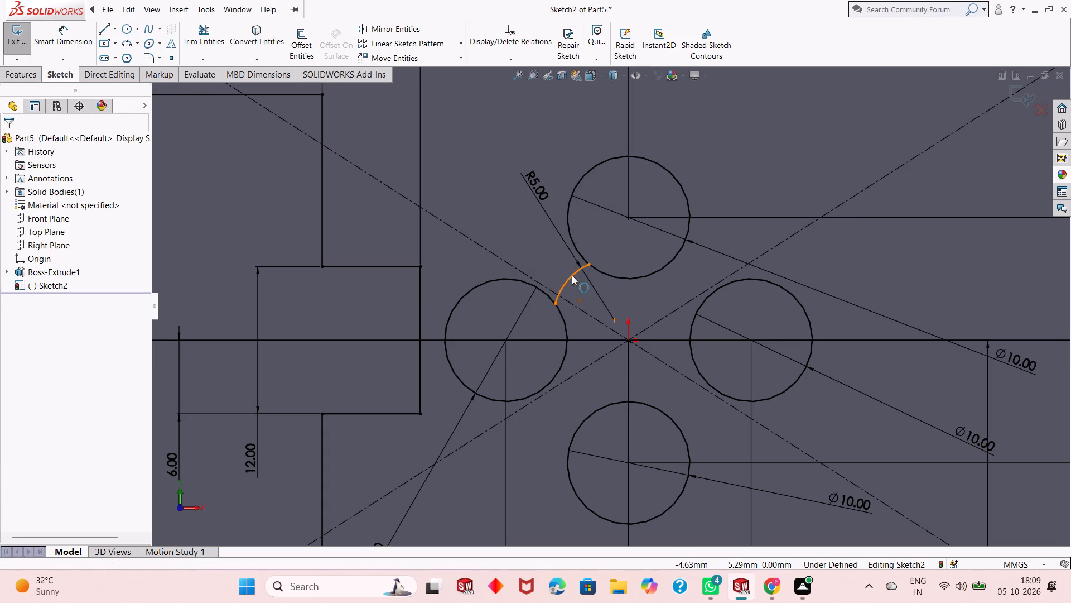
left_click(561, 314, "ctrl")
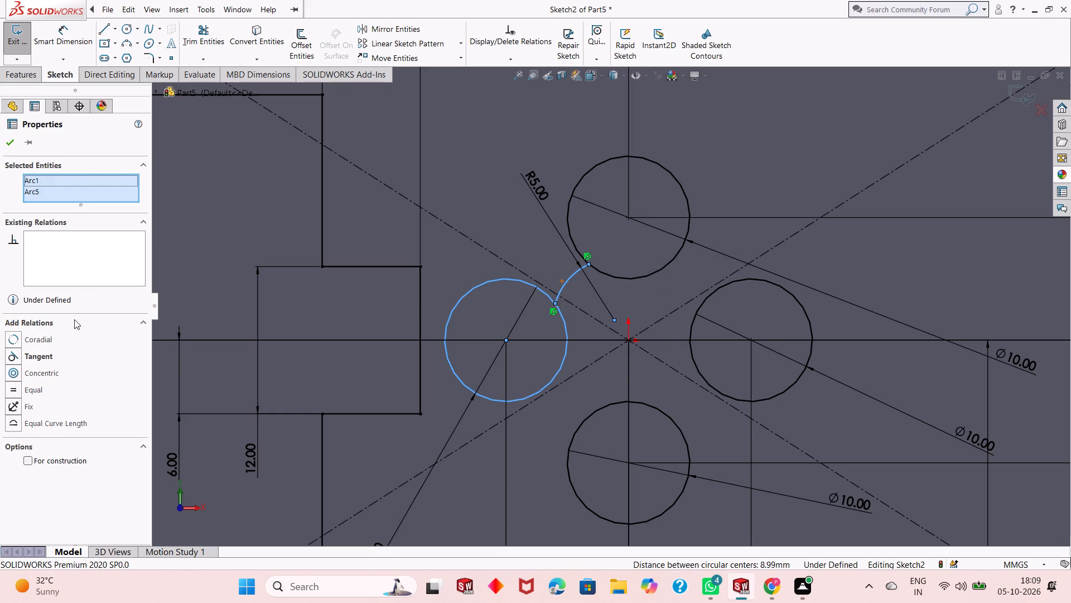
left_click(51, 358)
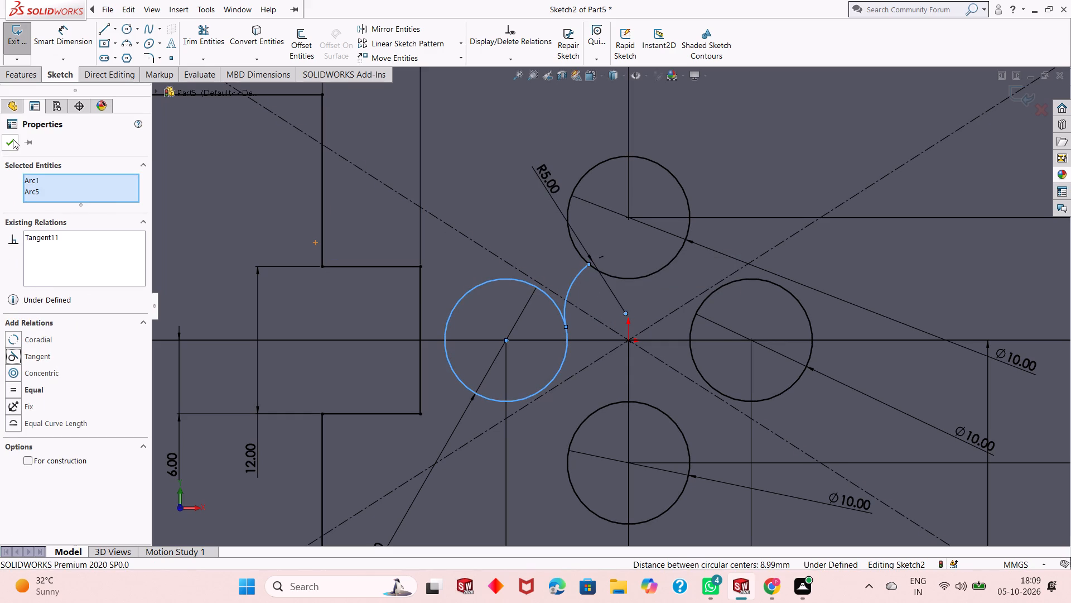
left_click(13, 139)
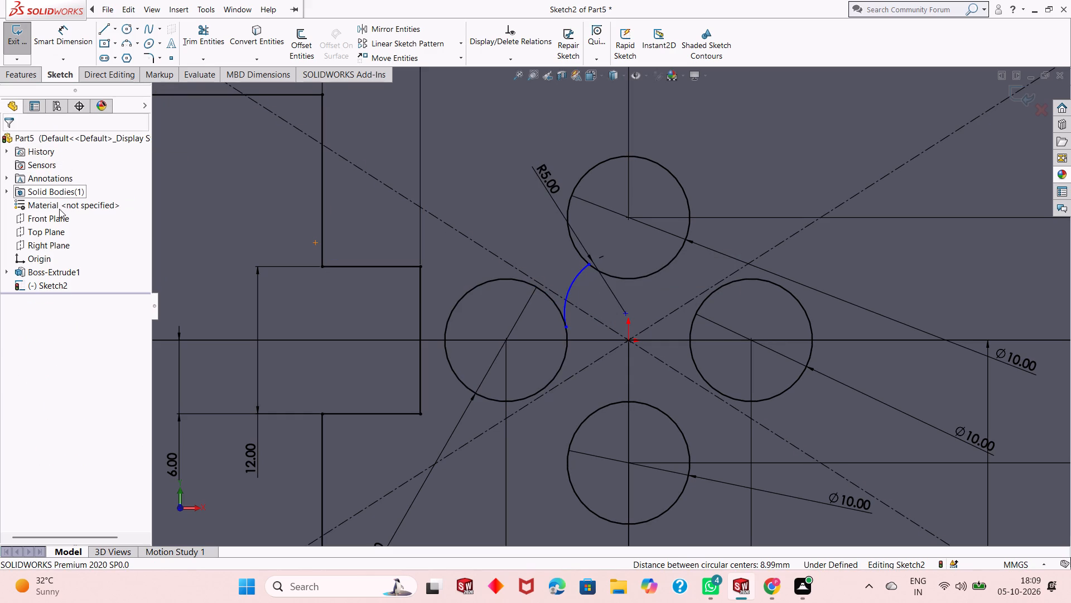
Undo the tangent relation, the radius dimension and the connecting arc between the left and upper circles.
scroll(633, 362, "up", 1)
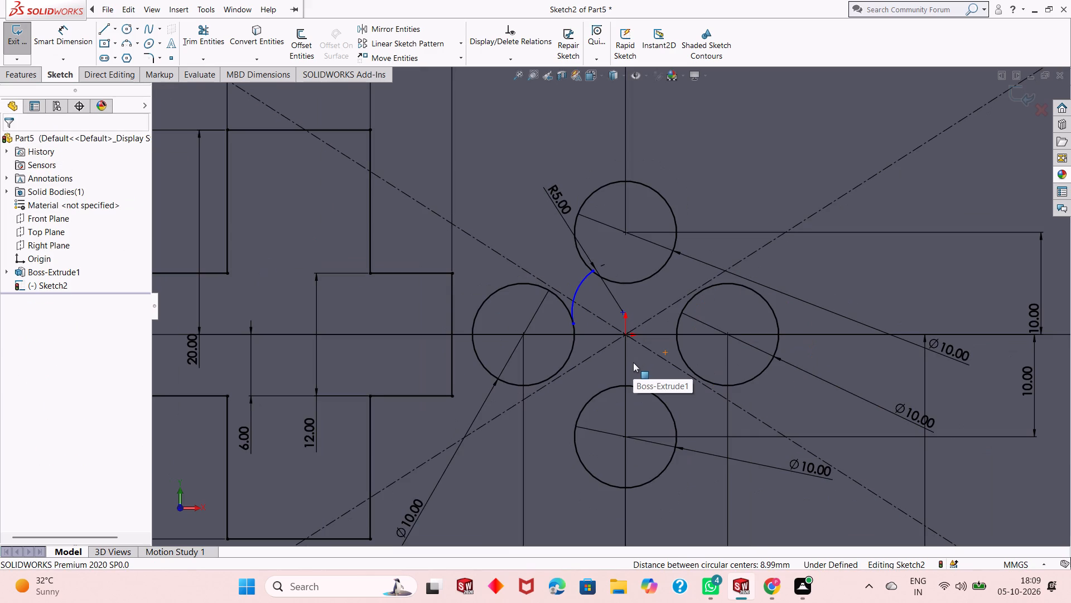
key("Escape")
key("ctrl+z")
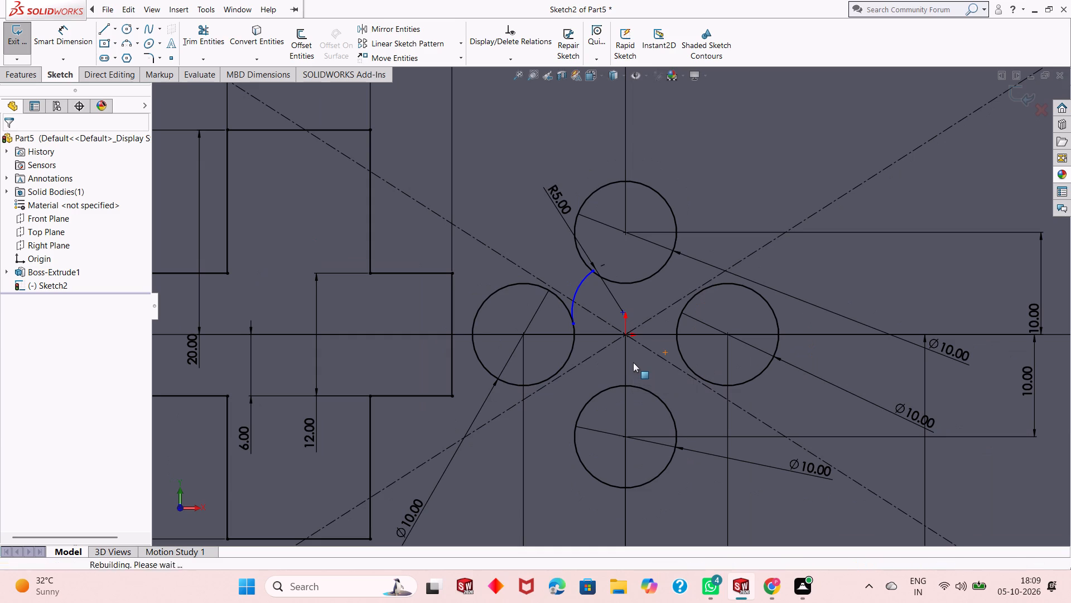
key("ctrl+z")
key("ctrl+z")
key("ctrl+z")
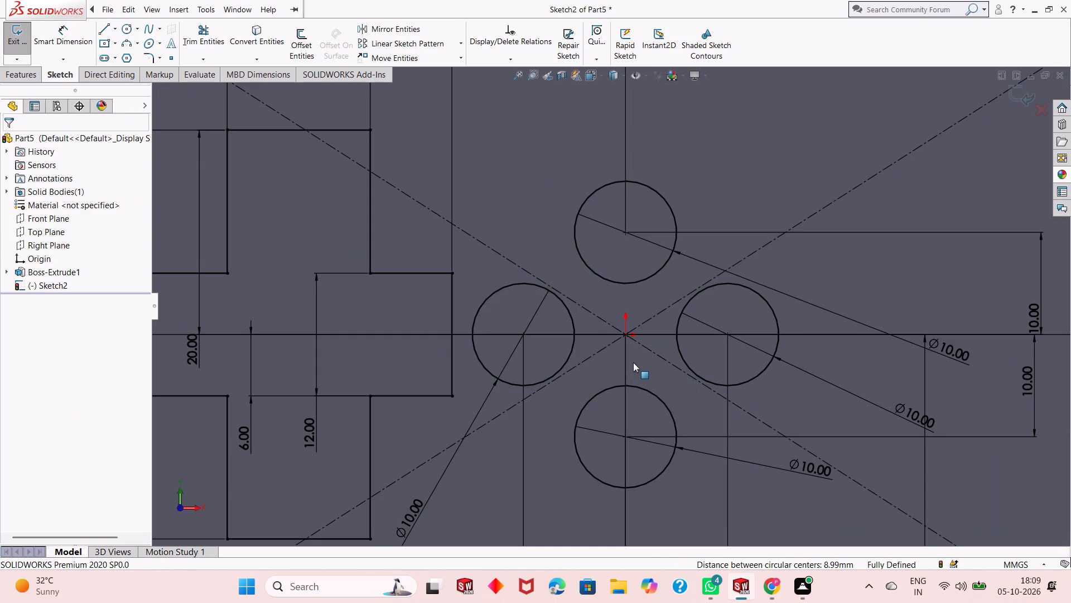
Draw a three-point arc of 5 mm radius from the top of the circle left of the origin to the upper circle's left quadrant.
left_click(130, 42)
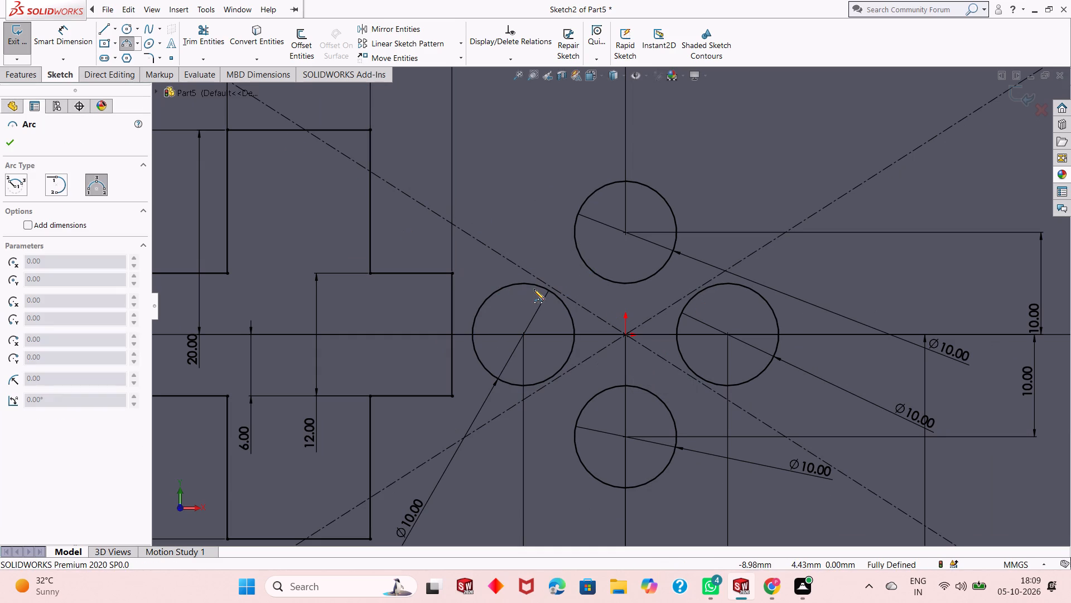
left_click(522, 281)
left_click(573, 234)
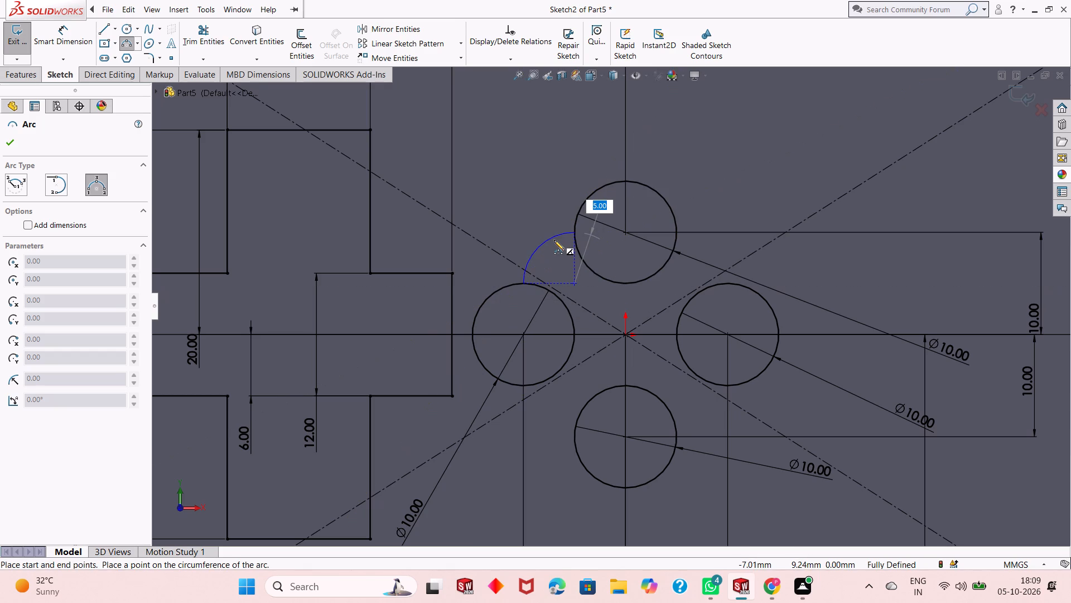
key("5")
key("Return")
key("Escape")
key("Escape")
key("Escape")
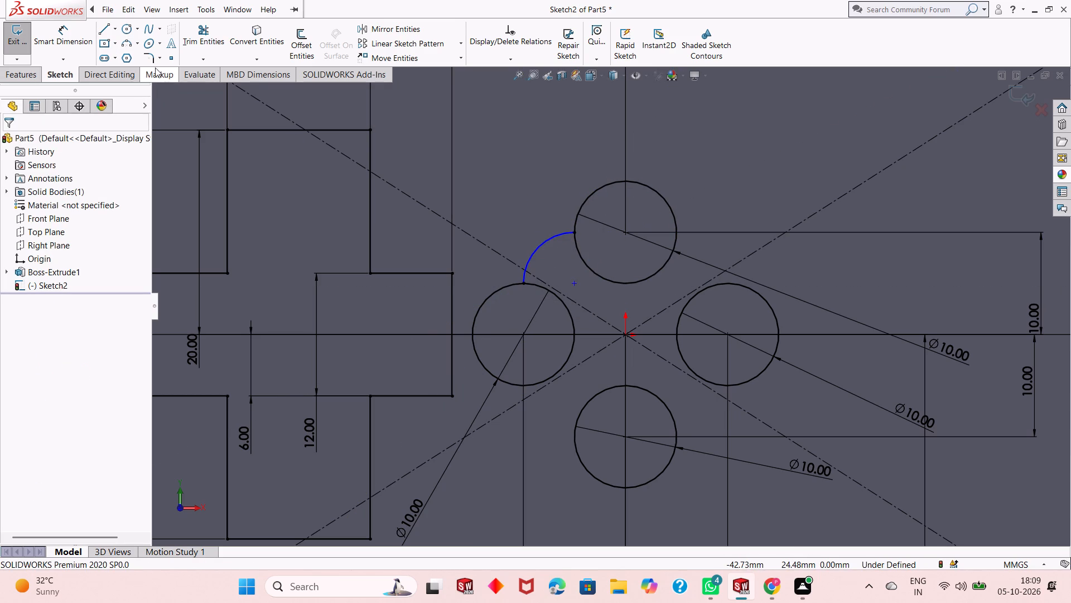
Dimension the arc joining the left and upper circles to a 5 mm radius.
left_click(70, 29)
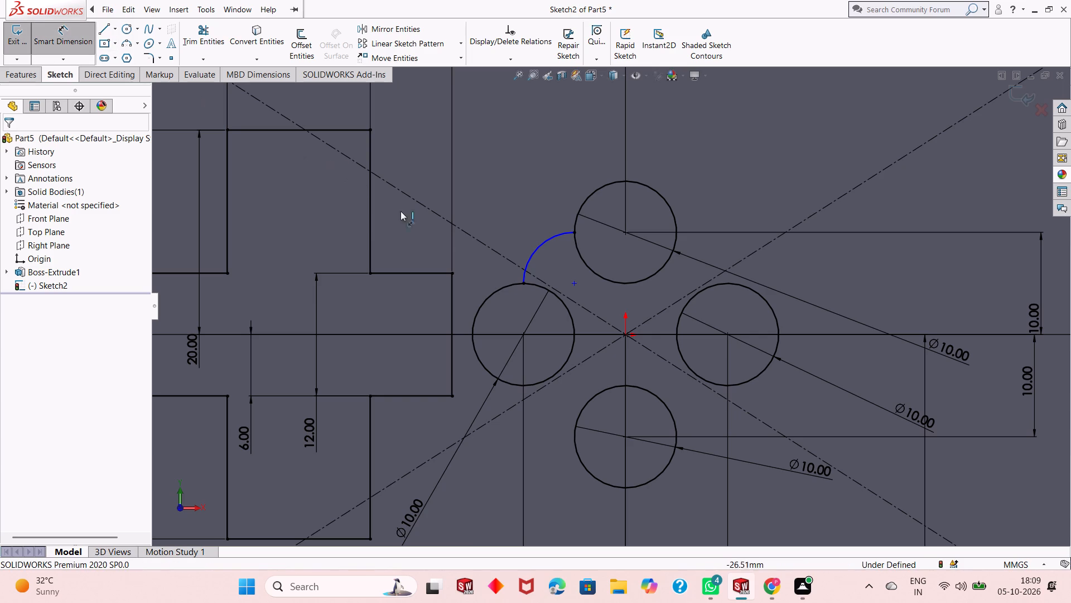
left_click(543, 241)
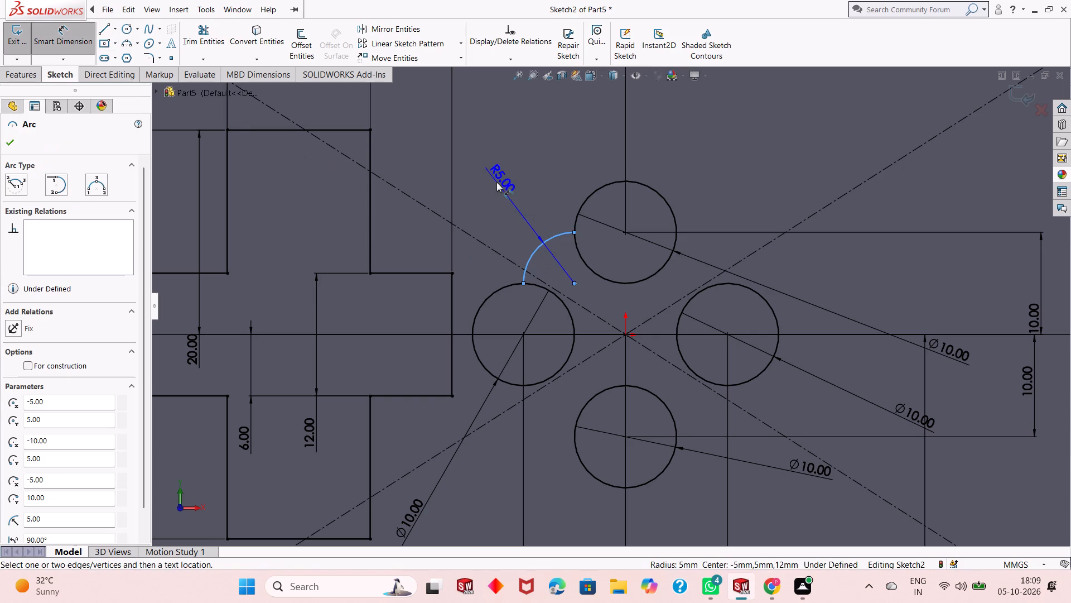
left_click(496, 182)
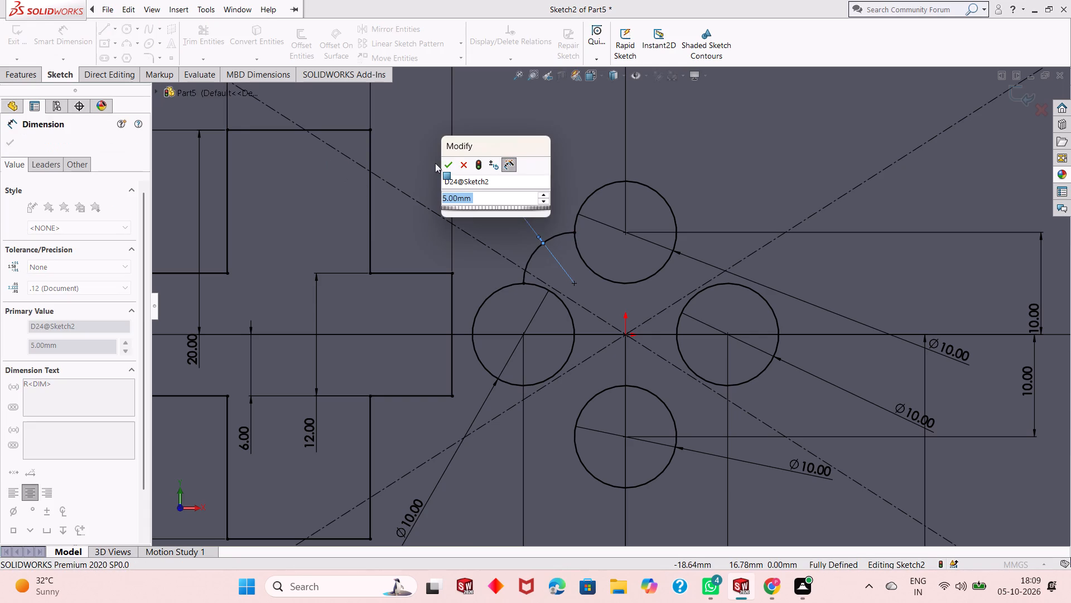
left_click(445, 166)
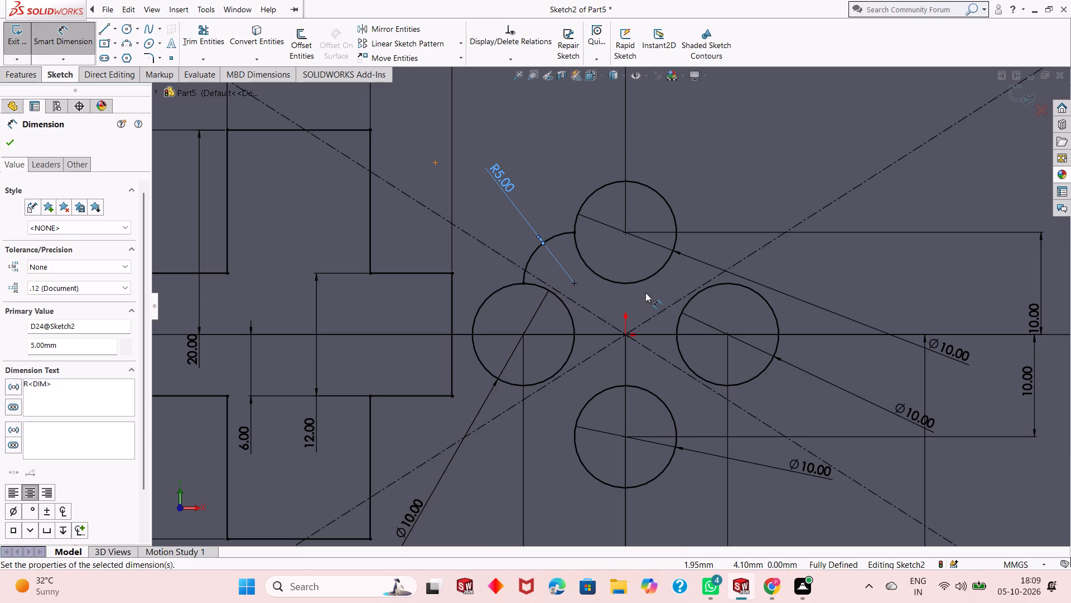
key("Escape")
key("Escape")
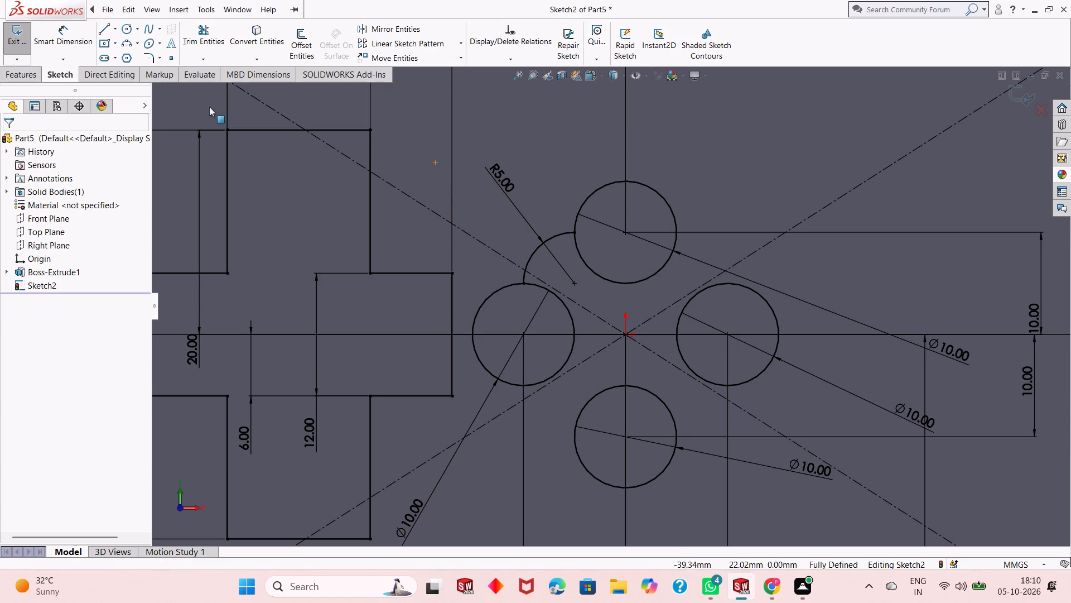
Draw a three-point arc of 5 mm radius from the top of the circle right of the origin to the upper circle's right quadrant.
left_click(124, 48)
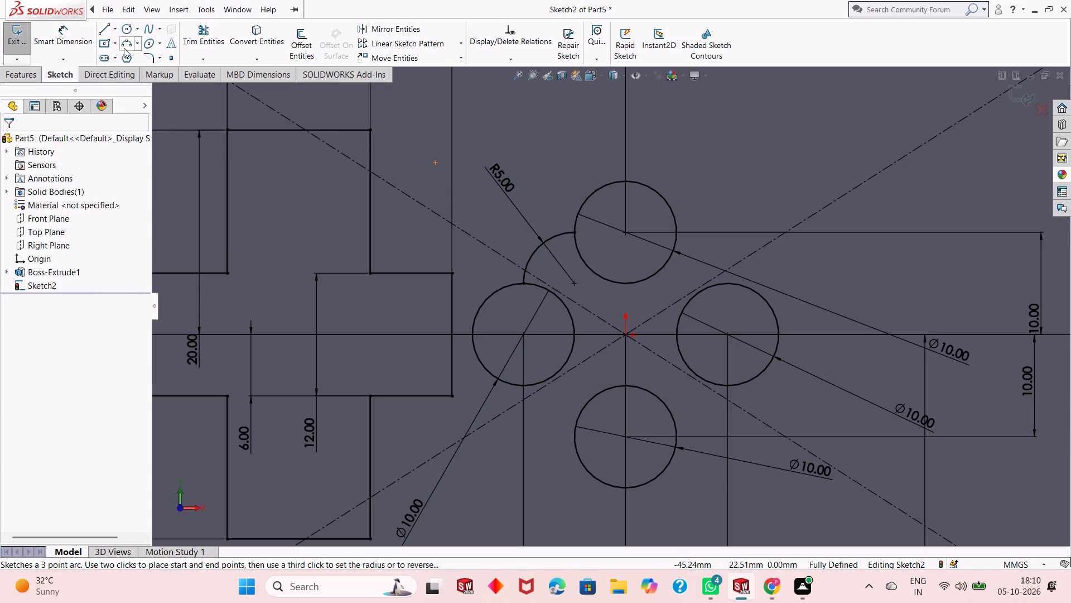
left_click(730, 283)
left_click(678, 234)
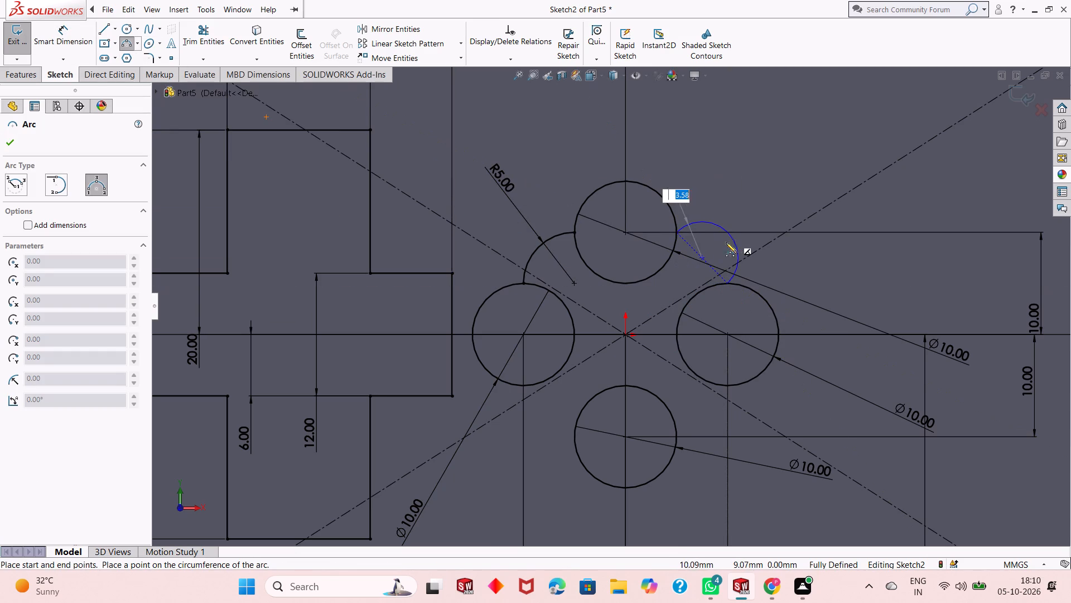
key("5")
key("Return")
key("Escape")
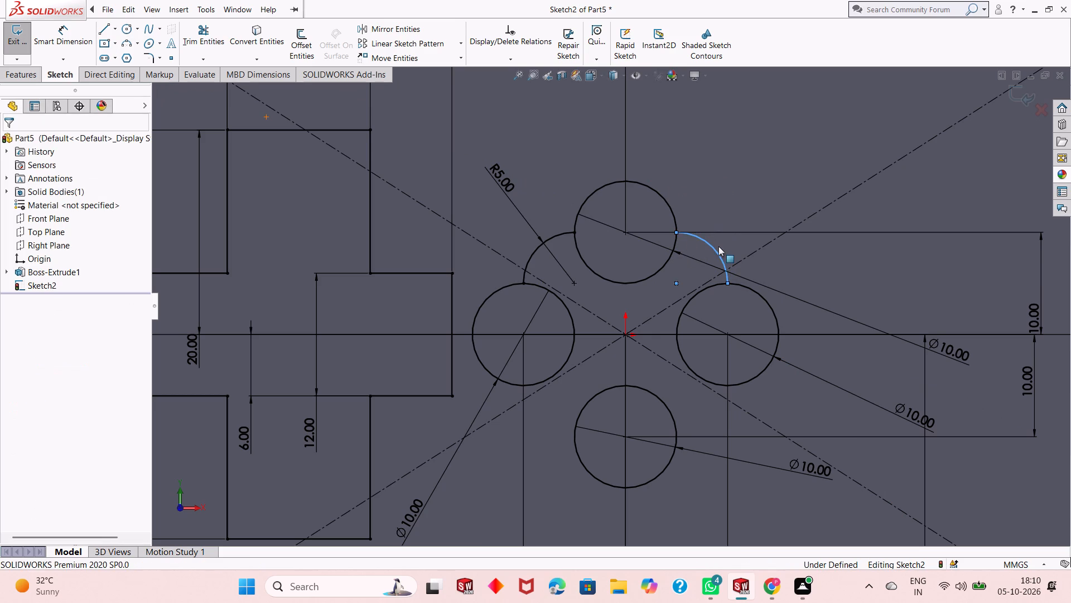
key("Escape")
key("Escape")
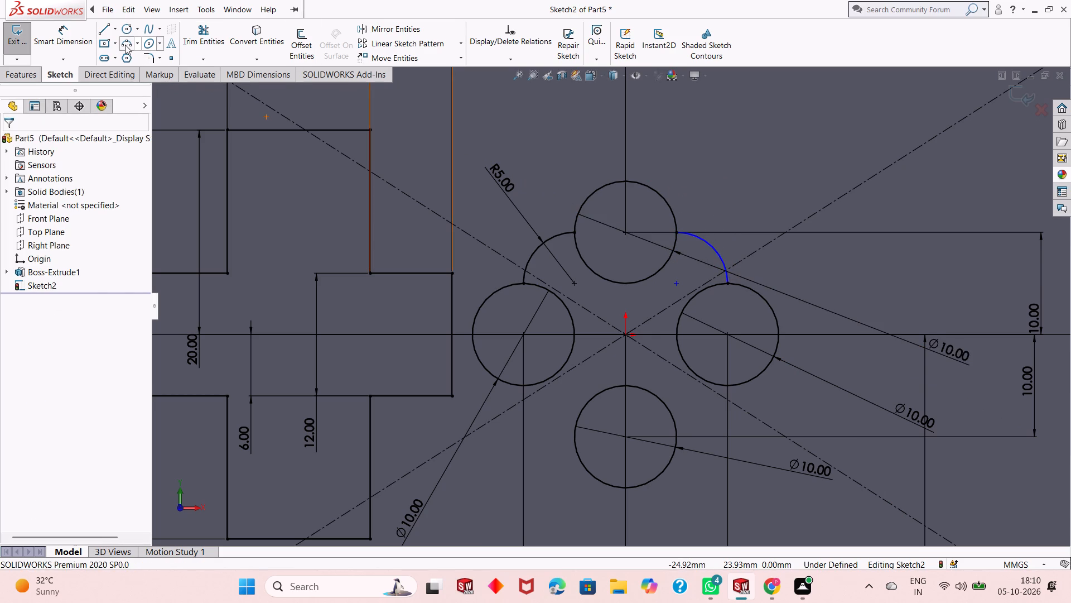
Draw a three-point arc of 5 mm radius from the lower circle's right quadrant to the bottom of the circle right of the origin.
left_click(124, 44)
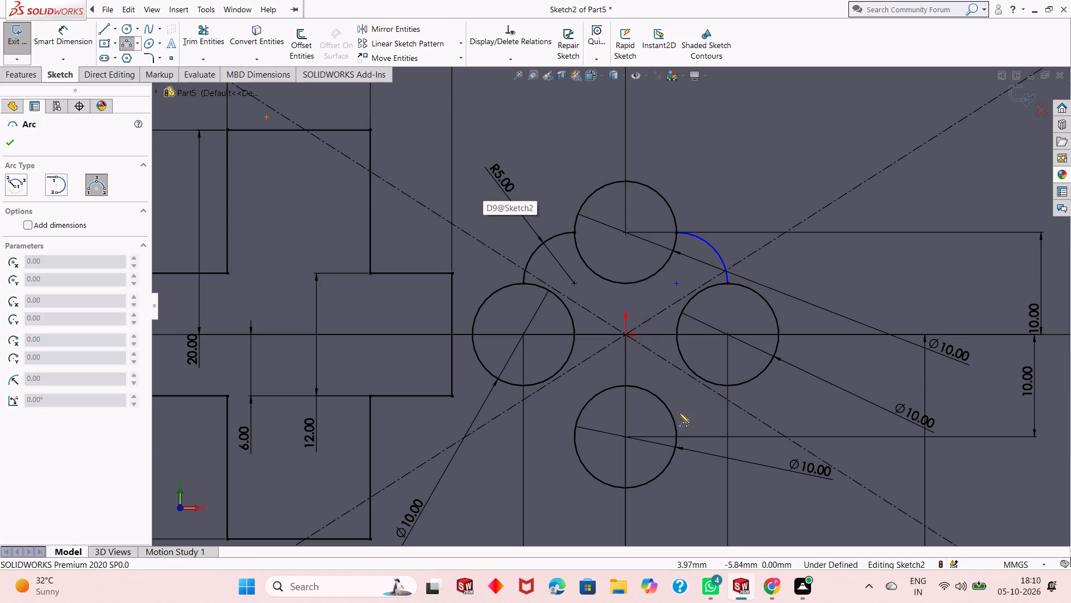
left_click(677, 439)
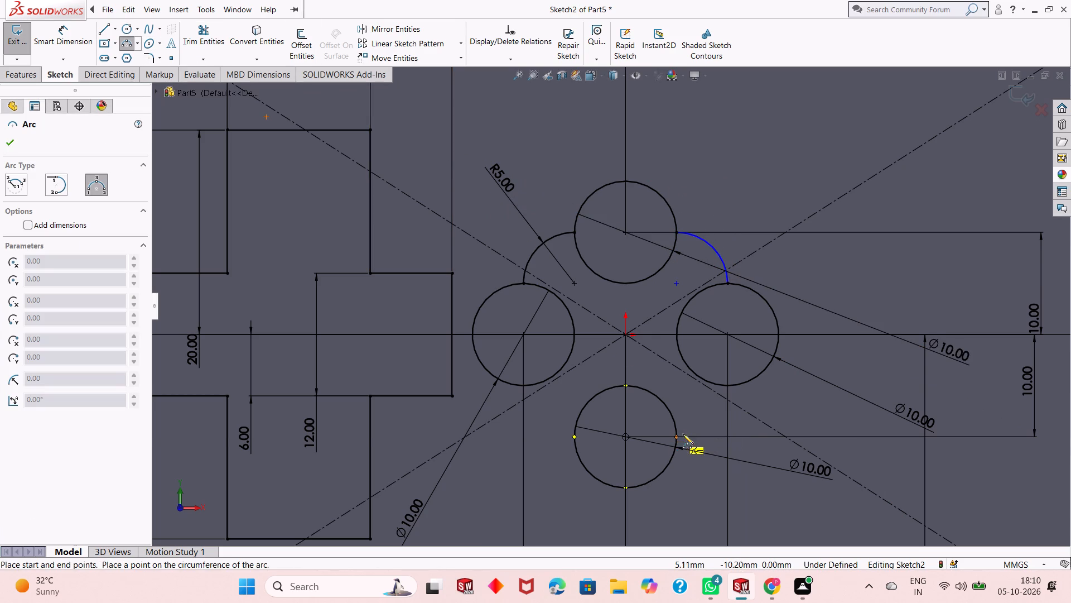
left_click(728, 386)
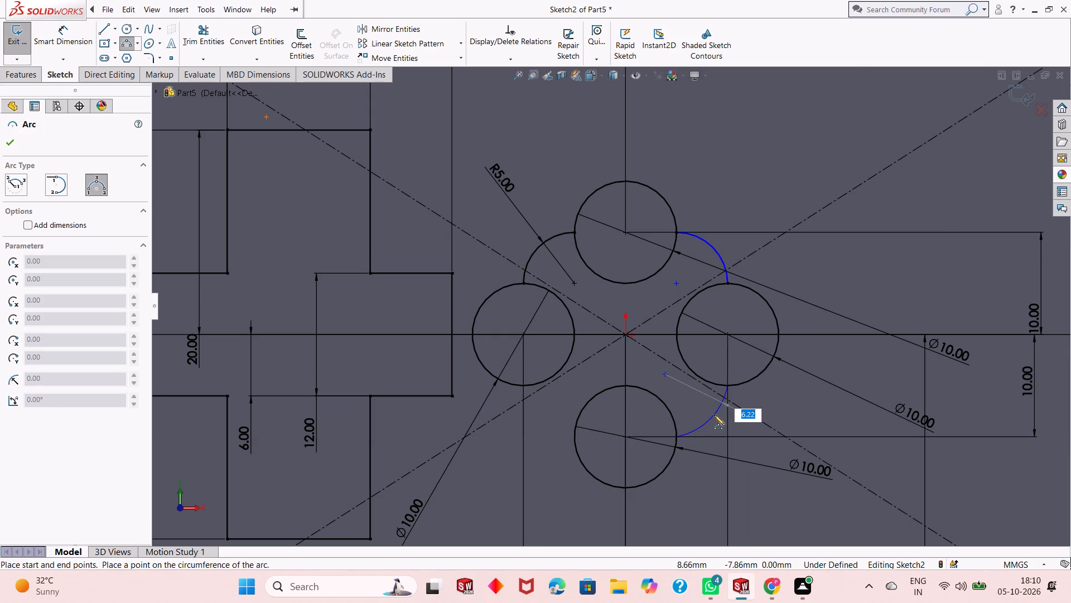
key("5")
key("Return")
key("Escape")
key("Escape")
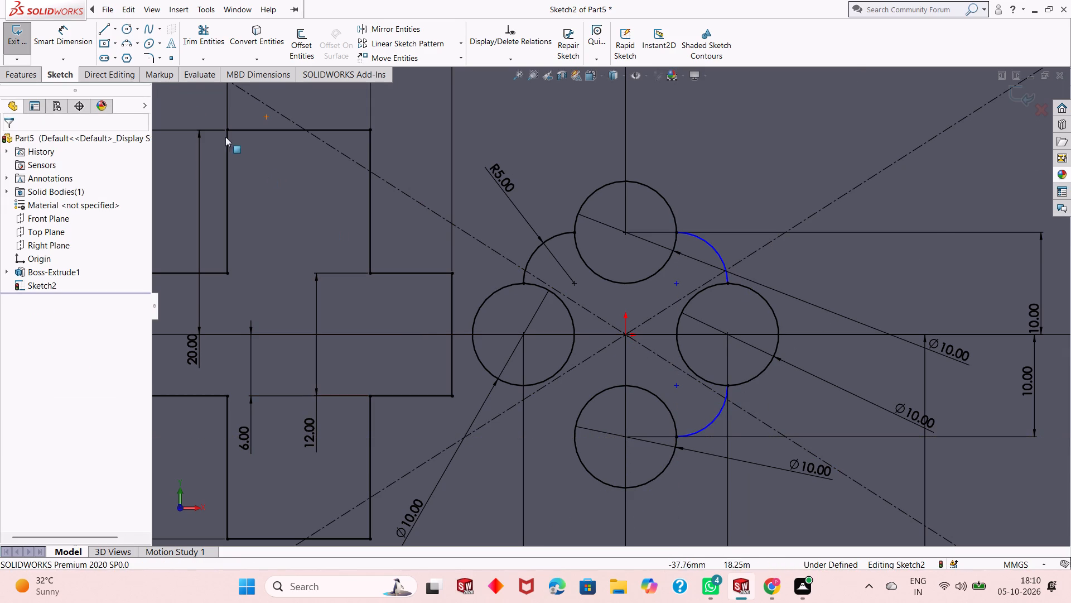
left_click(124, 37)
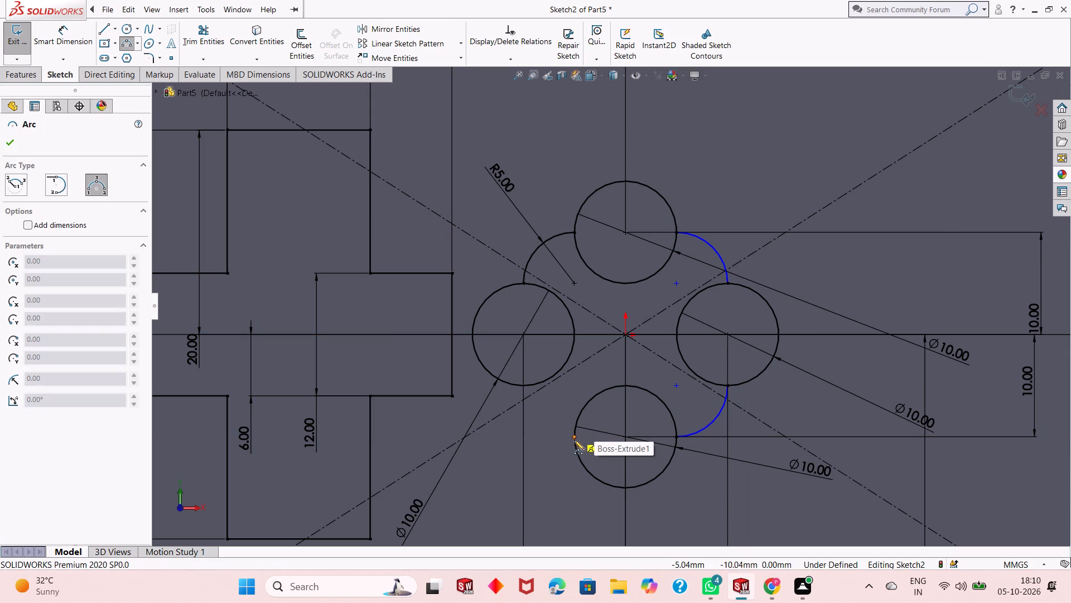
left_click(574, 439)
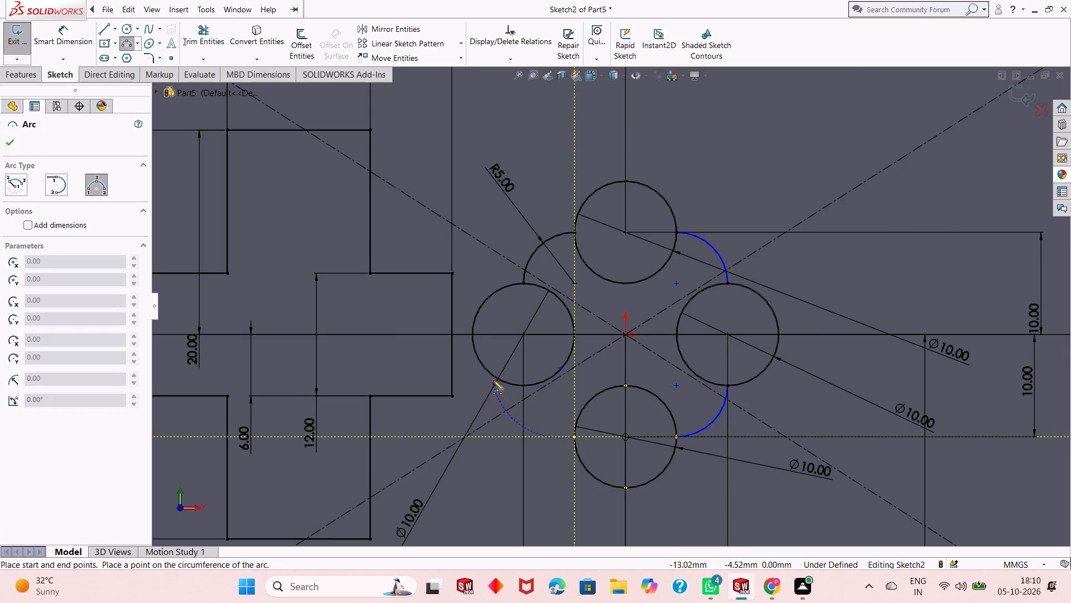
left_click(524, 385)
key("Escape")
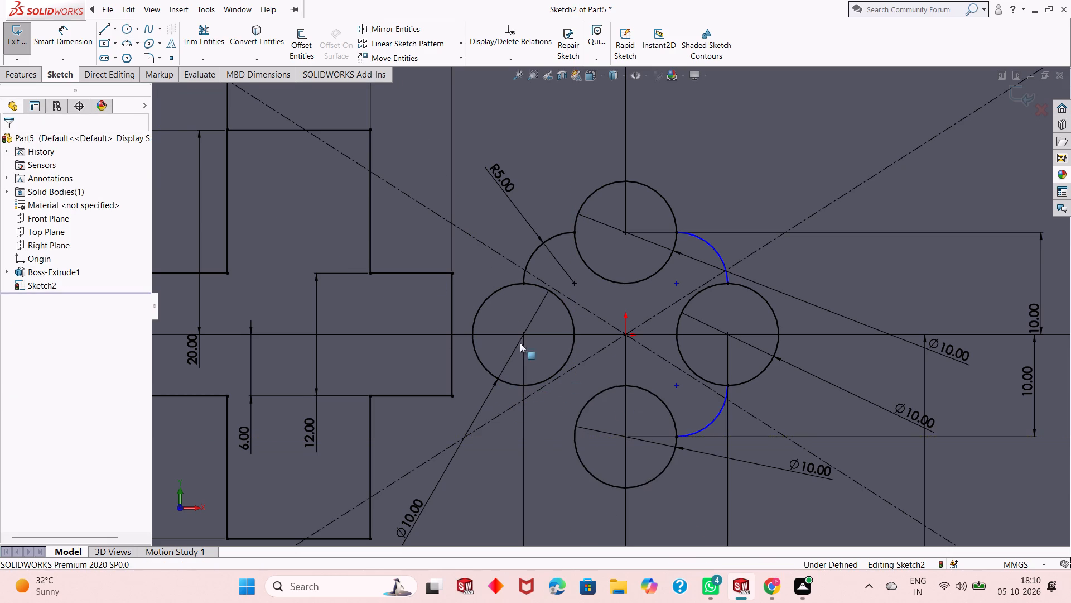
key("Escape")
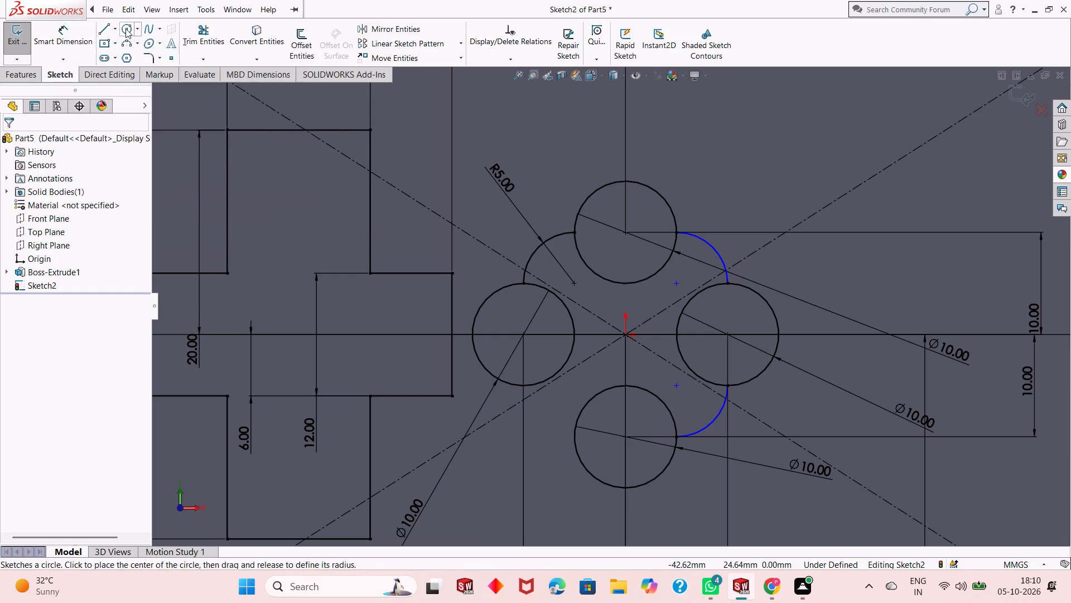
Draw a three-point arc of 5 mm radius from the lower circle's left quadrant to the bottom of the circle left of the origin.
left_click(128, 47)
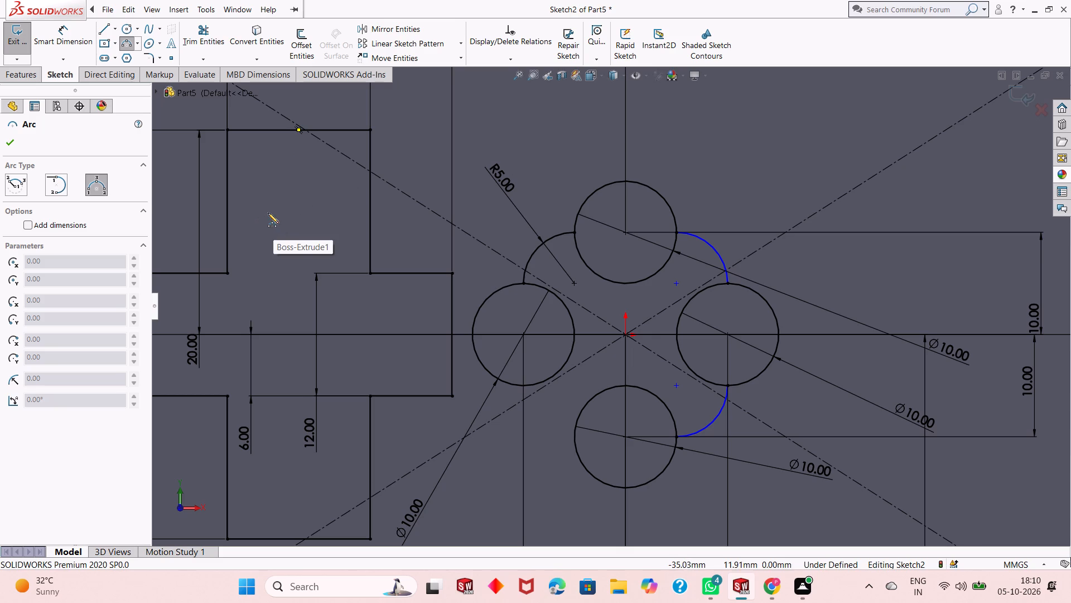
left_click(576, 435)
left_click(523, 385)
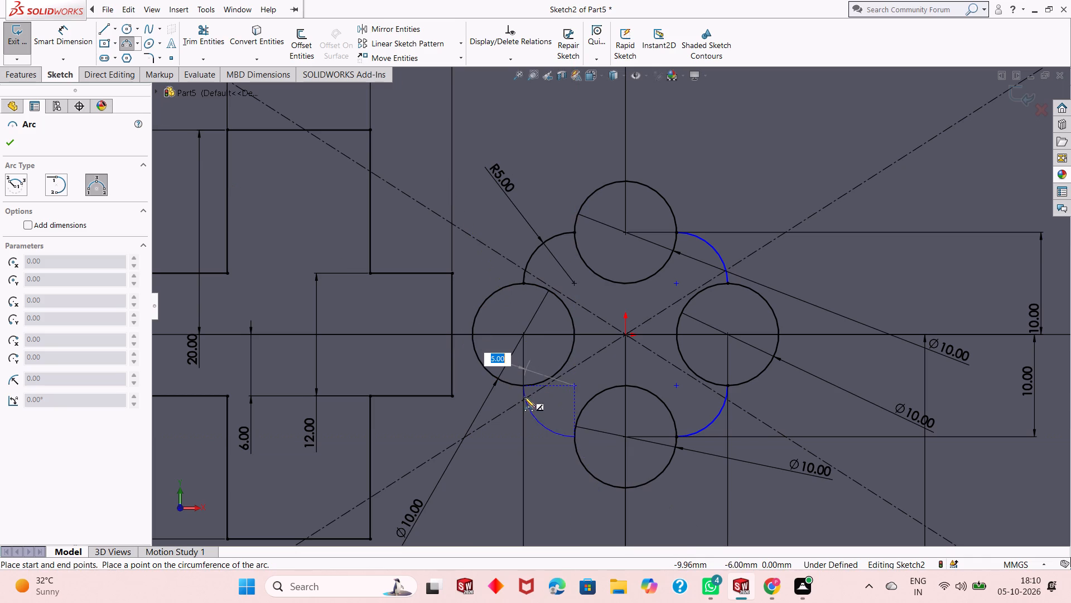
key("5")
key("Return")
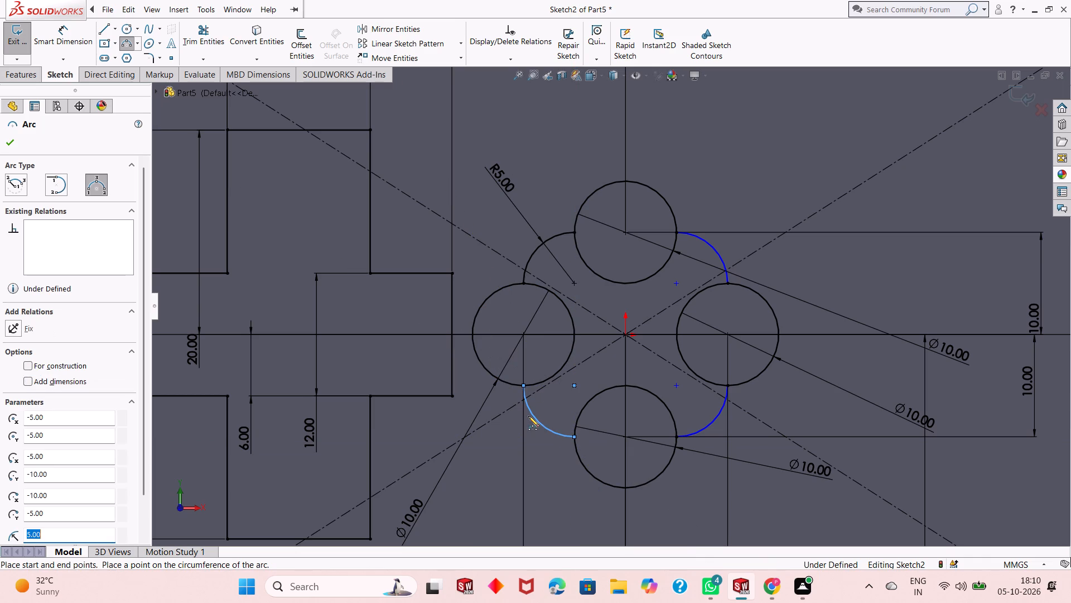
key("Escape")
key("Escape")
key("Escape")
key("Escape")
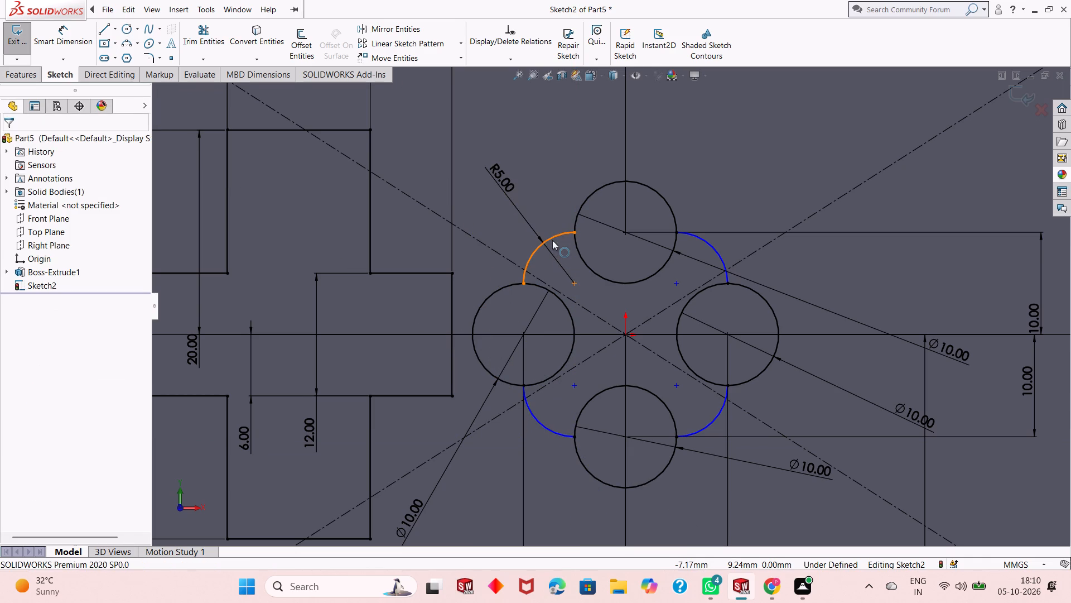
Add an Equal relation between the four connecting arcs, removing the accidentally picked face from the selection.
left_click(552, 240)
left_click(713, 253, "ctrl")
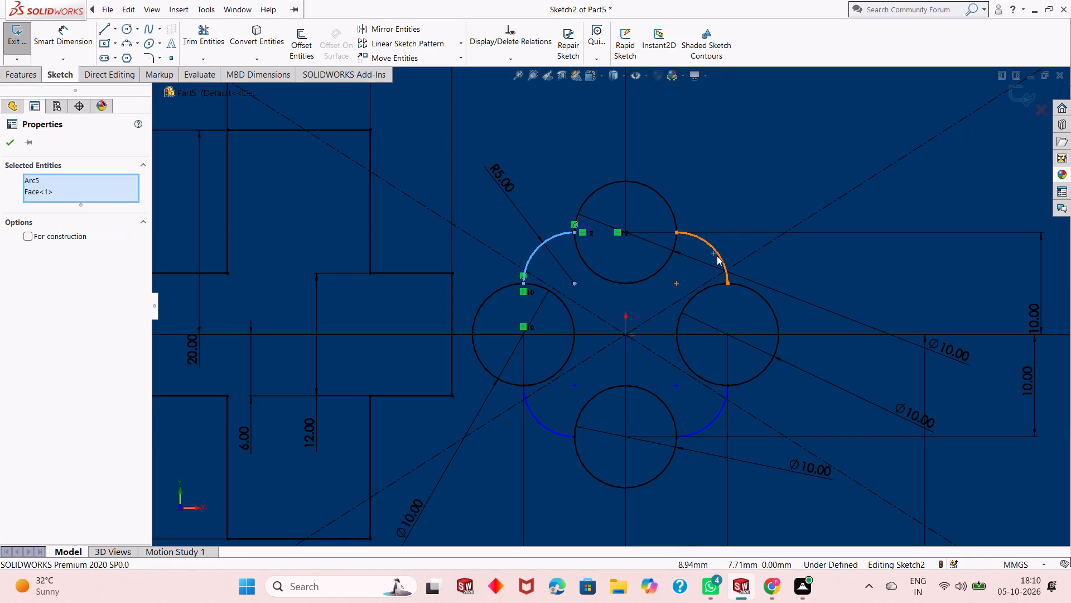
key("Escape")
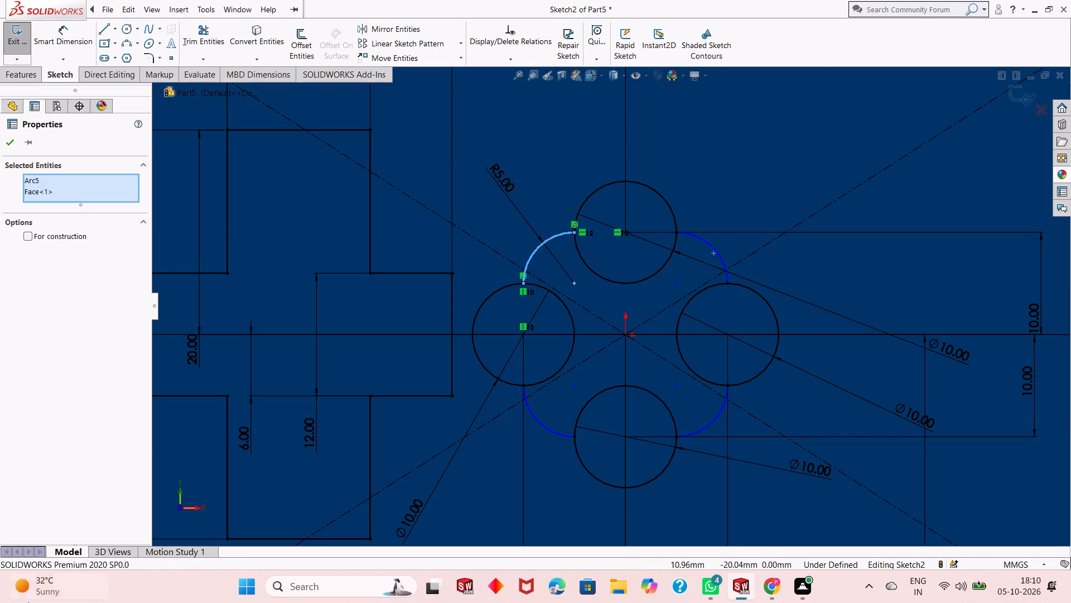
right_click(47, 193)
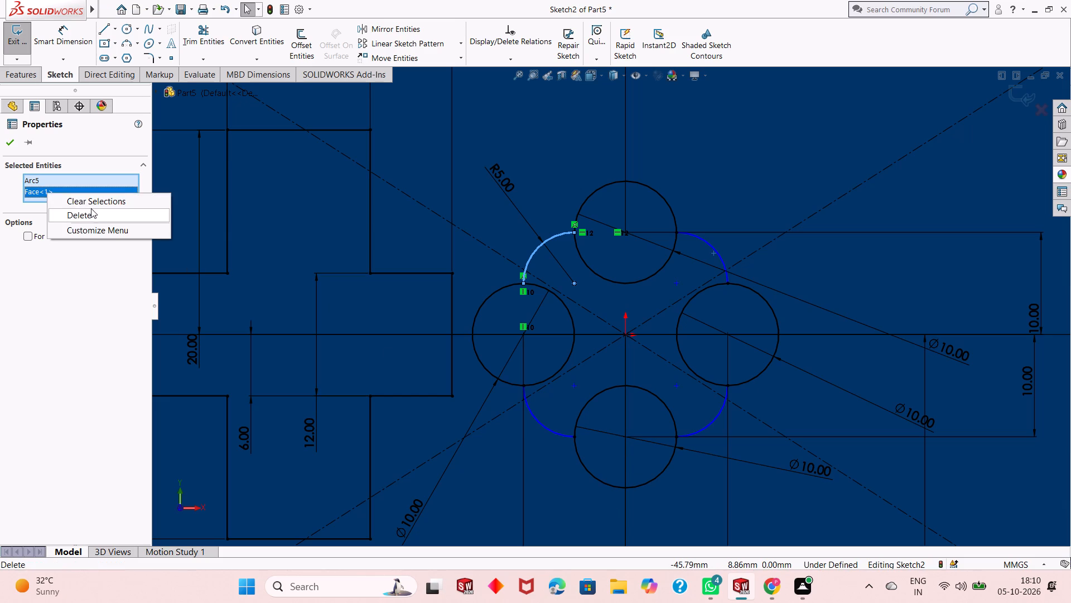
left_click(91, 213)
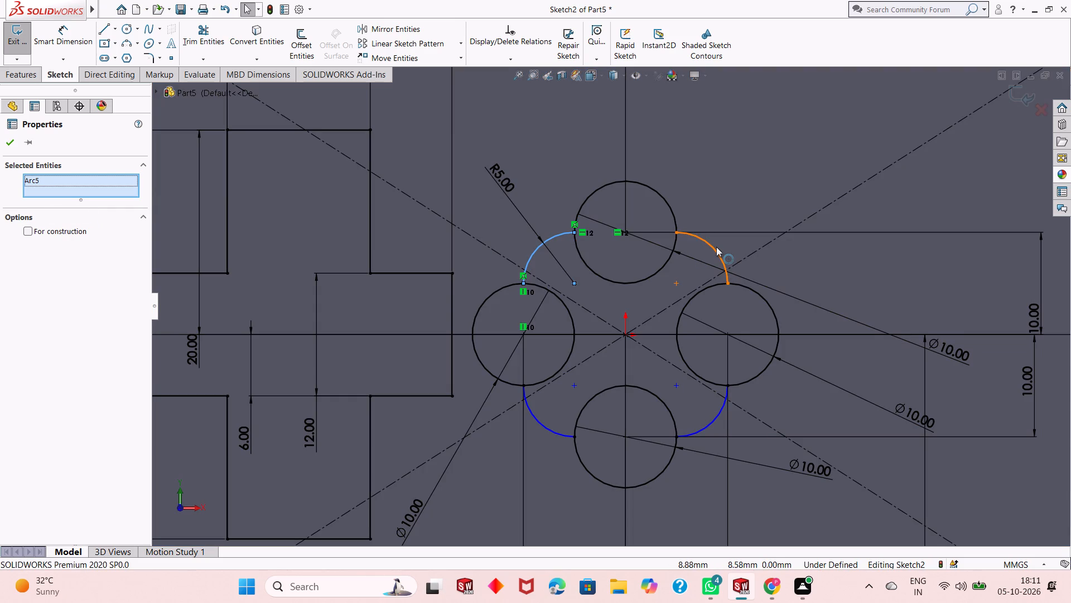
left_click(716, 253, "ctrl")
left_click(715, 420, "ctrl")
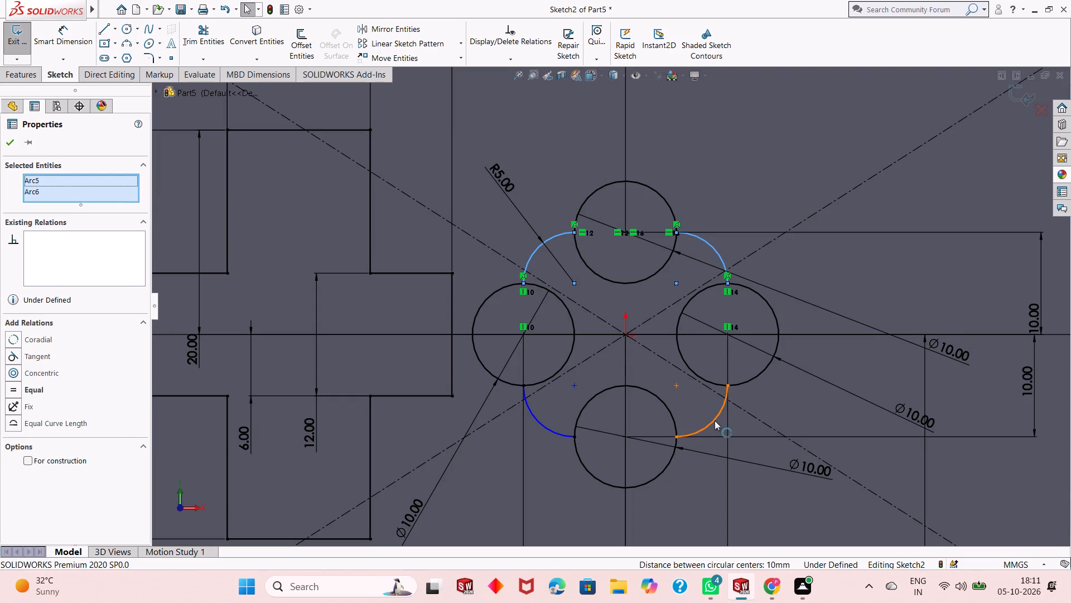
left_click(548, 432, "ctrl")
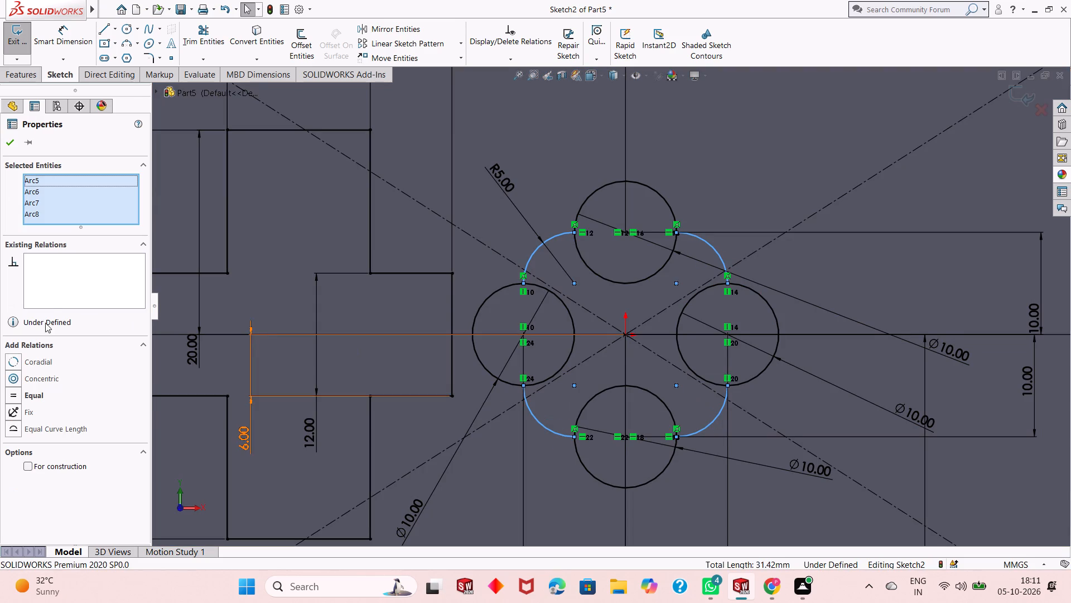
left_click(9, 394)
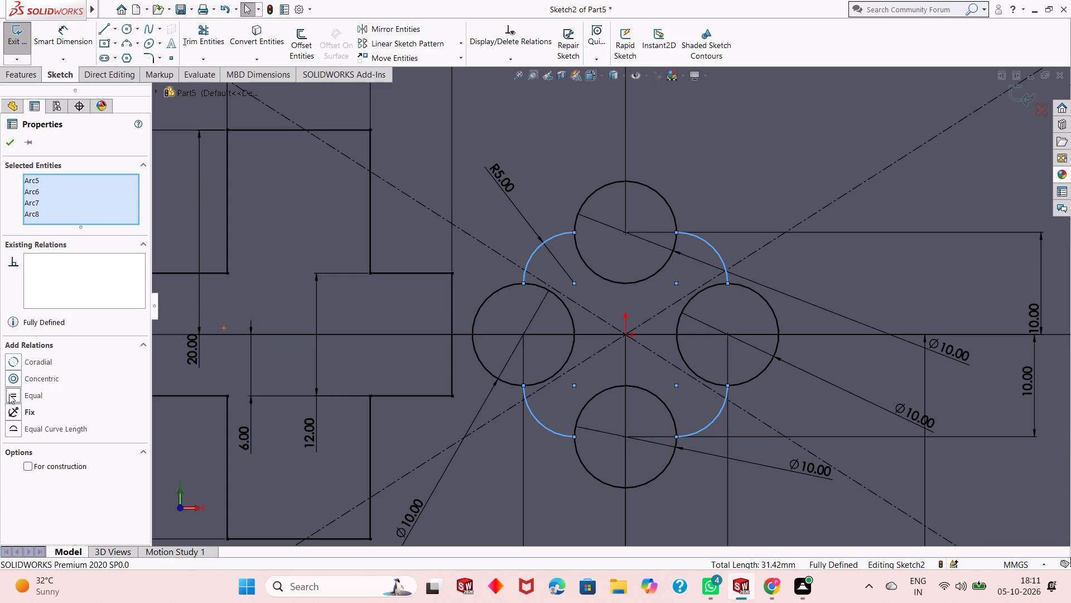
left_click(4, 142)
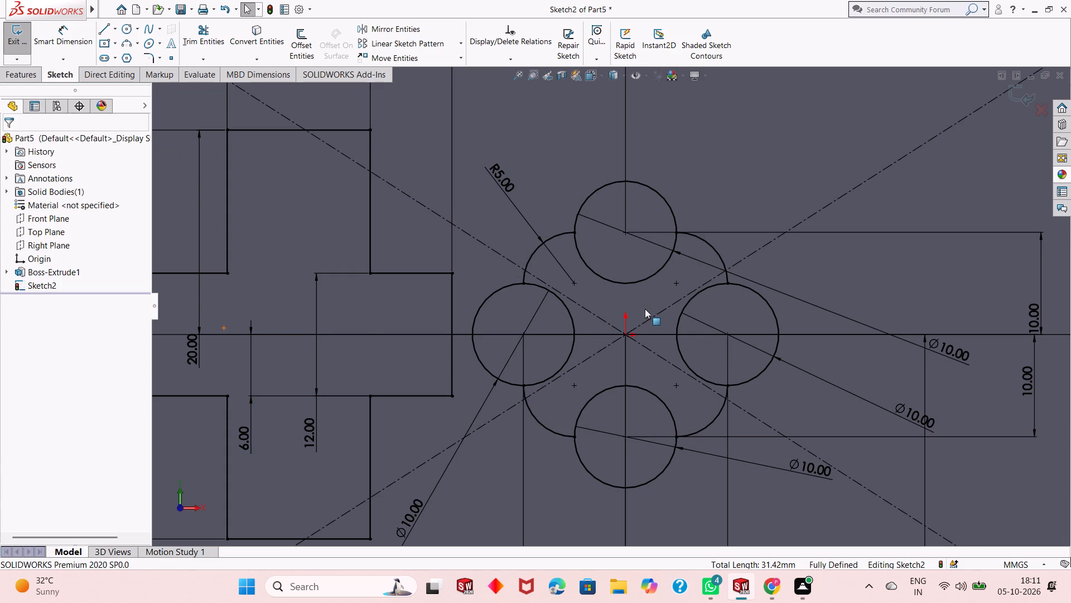
Trim away the inner arcs of the four 10 mm circles, leaving one closed flower-shaped profile around the origin.
scroll(645, 309, "up", 1)
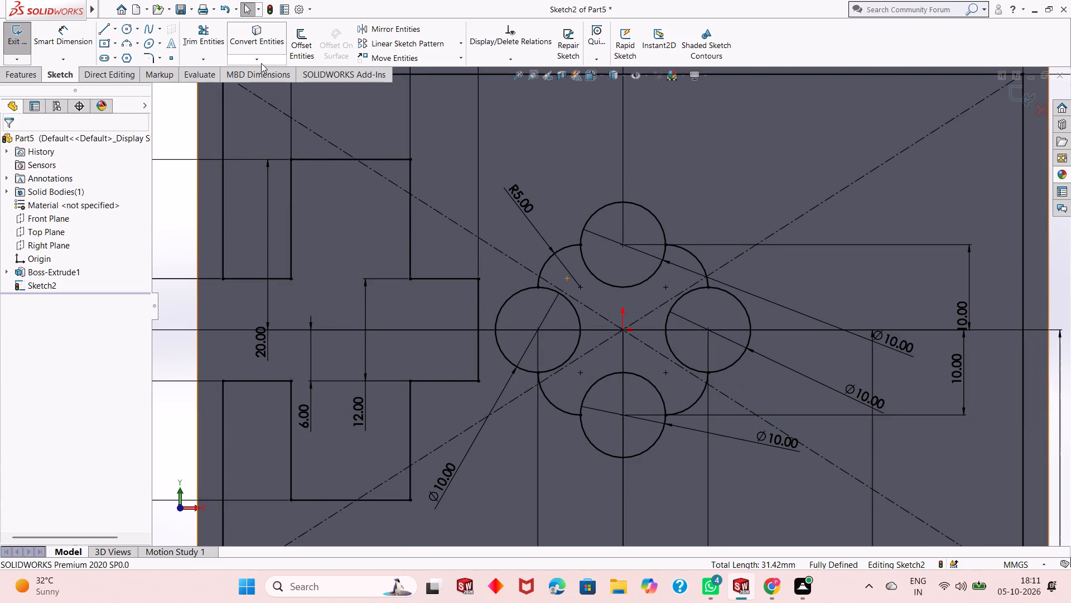
left_click(212, 39)
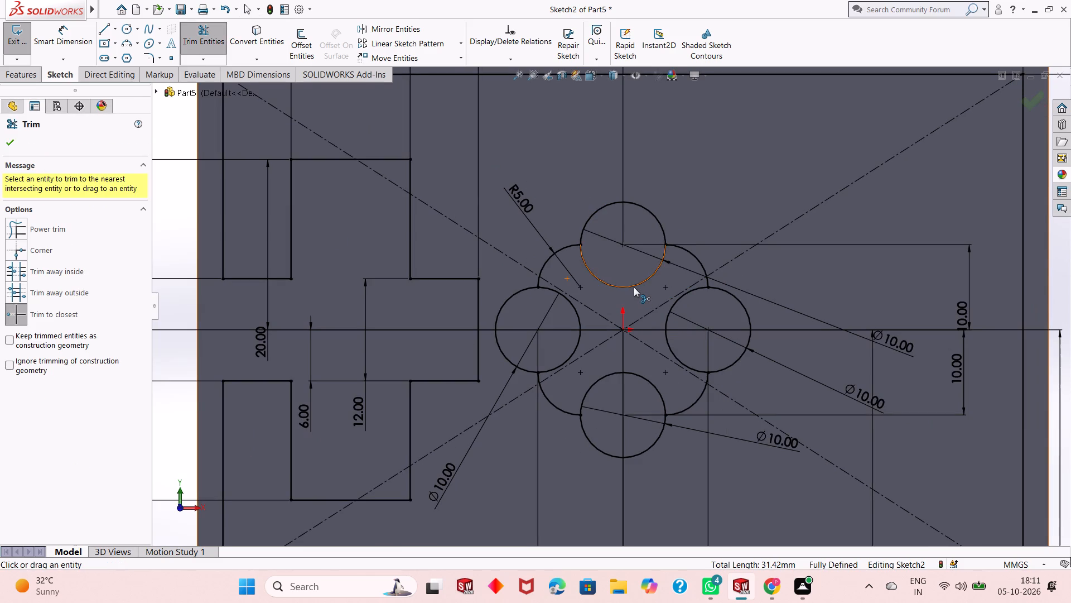
left_click(634, 287)
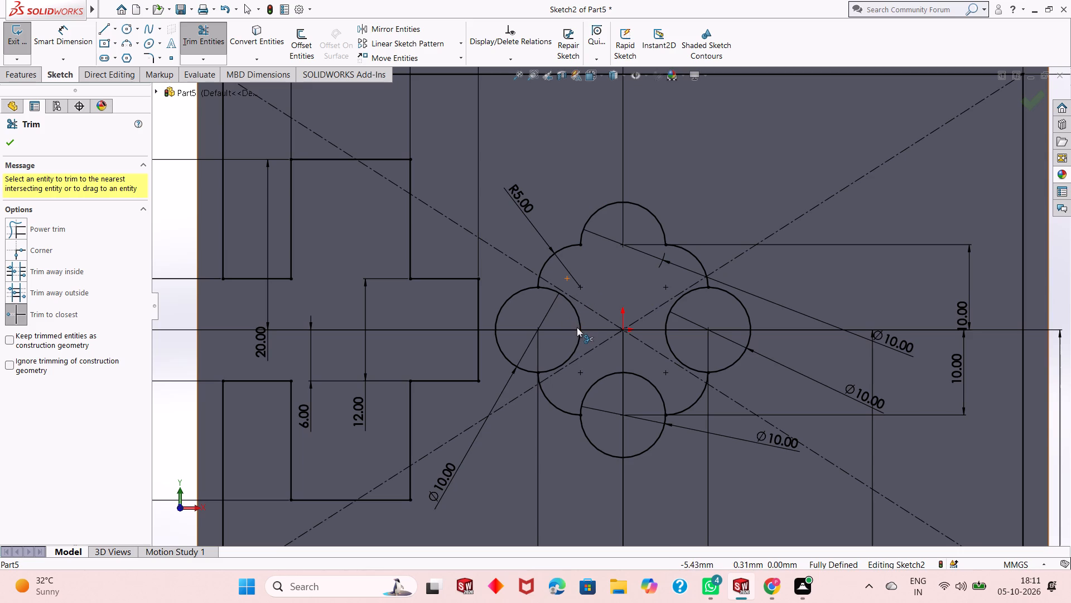
left_click(579, 324)
left_click(605, 381)
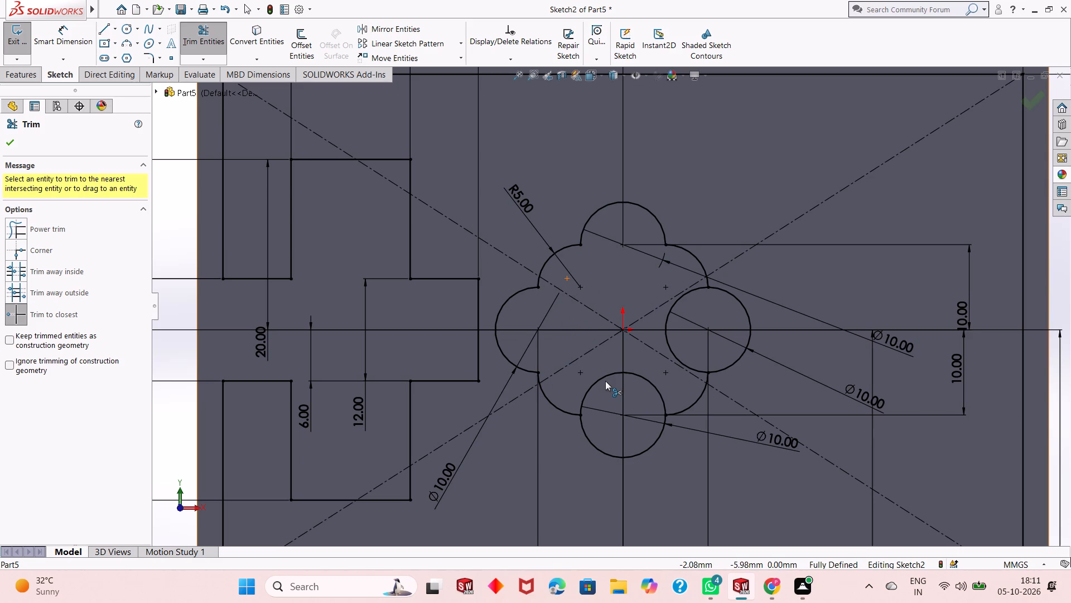
left_click(607, 377)
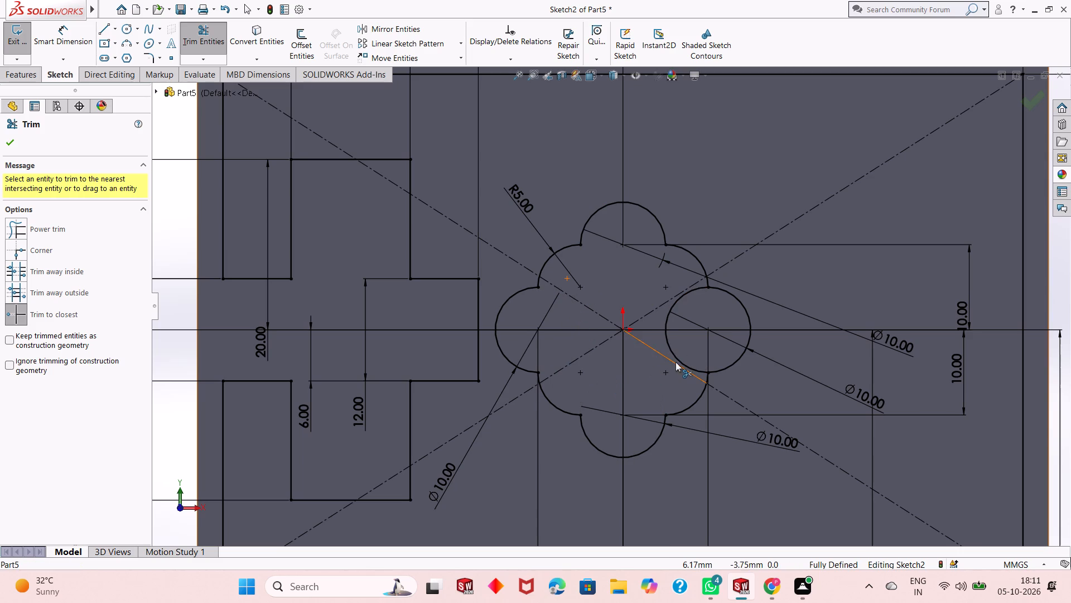
left_click(676, 362)
scroll(670, 357, "up", 3)
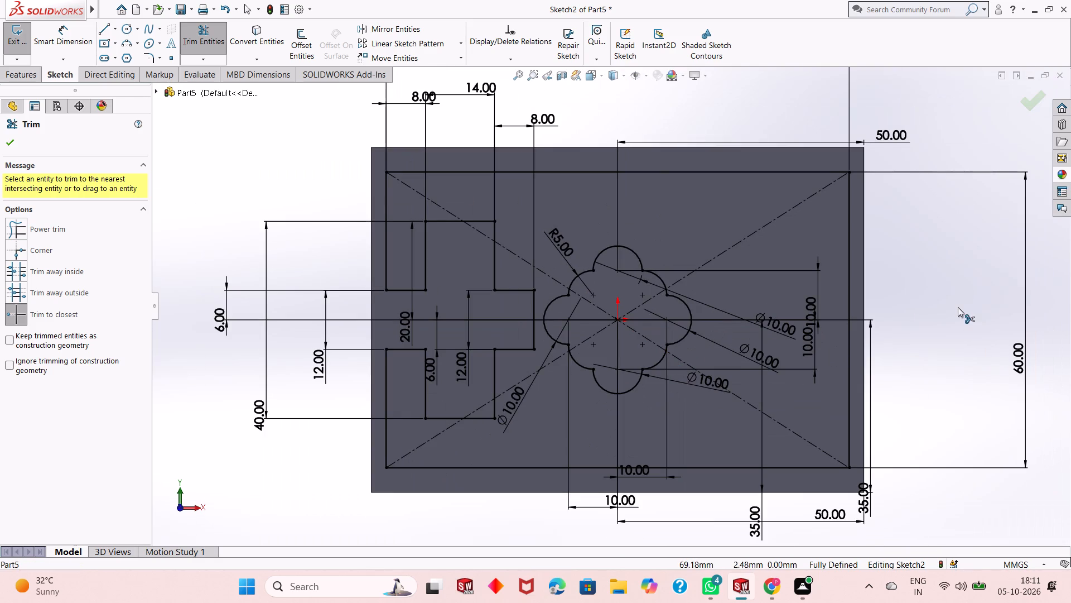
right_click(958, 307)
left_click(985, 348)
Examine the trimmed flower profile and the surrounding sketch geometry on the plate from several zooms and angles.
scroll(826, 345, "up", 1)
scroll(640, 291, "down", 2)
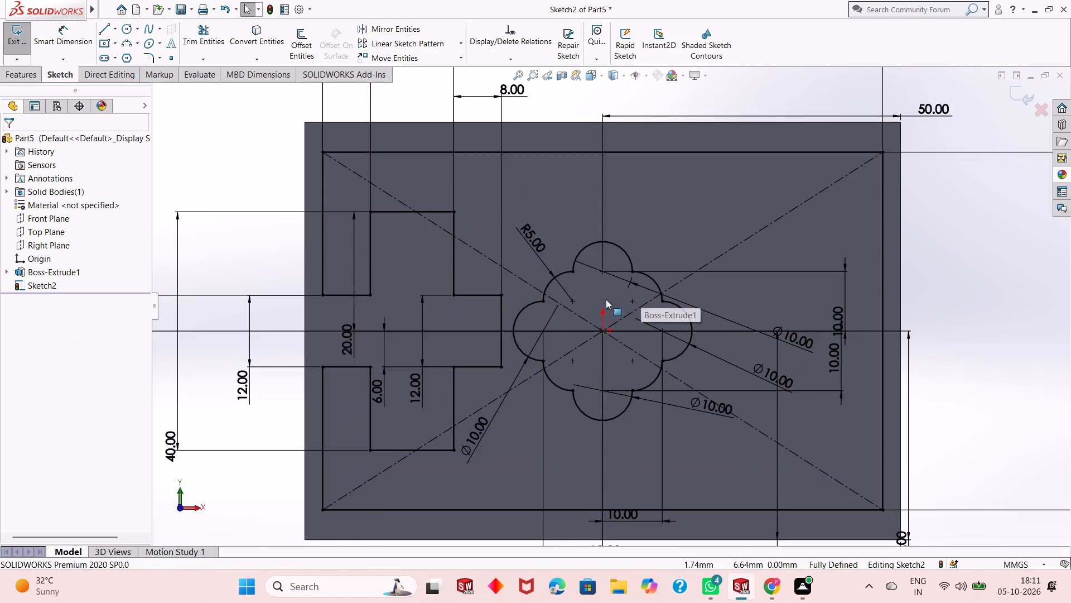
scroll(591, 309, "up", 1)
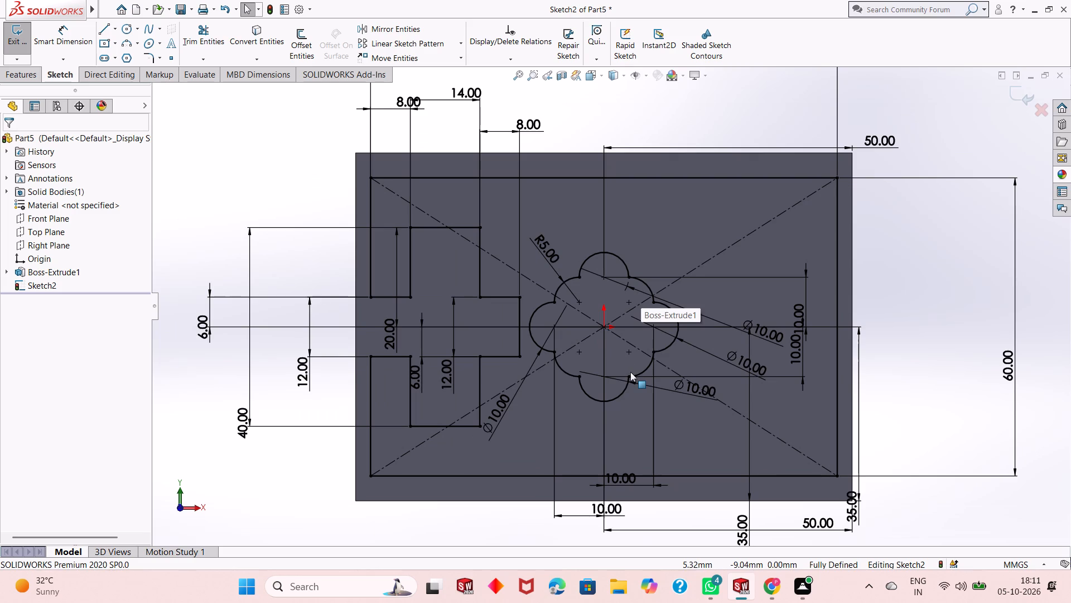
middle_click_drag(643, 363, 638, 362)
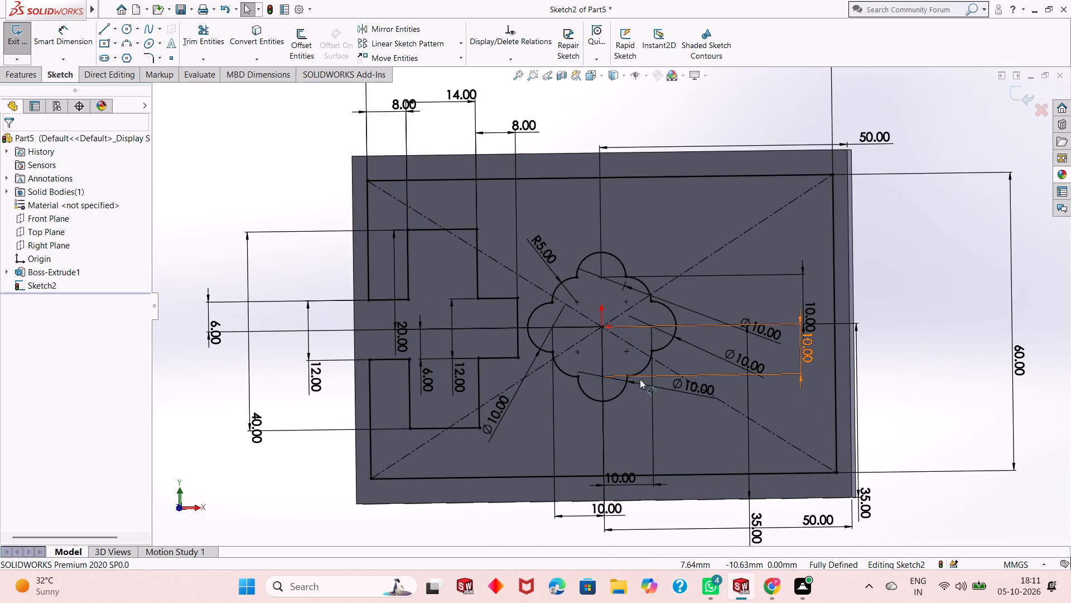
middle_click_drag(623, 381, 608, 418)
scroll(647, 366, "down", 2)
middle_click_drag(674, 375, 693, 361)
scroll(693, 361, "up", 1)
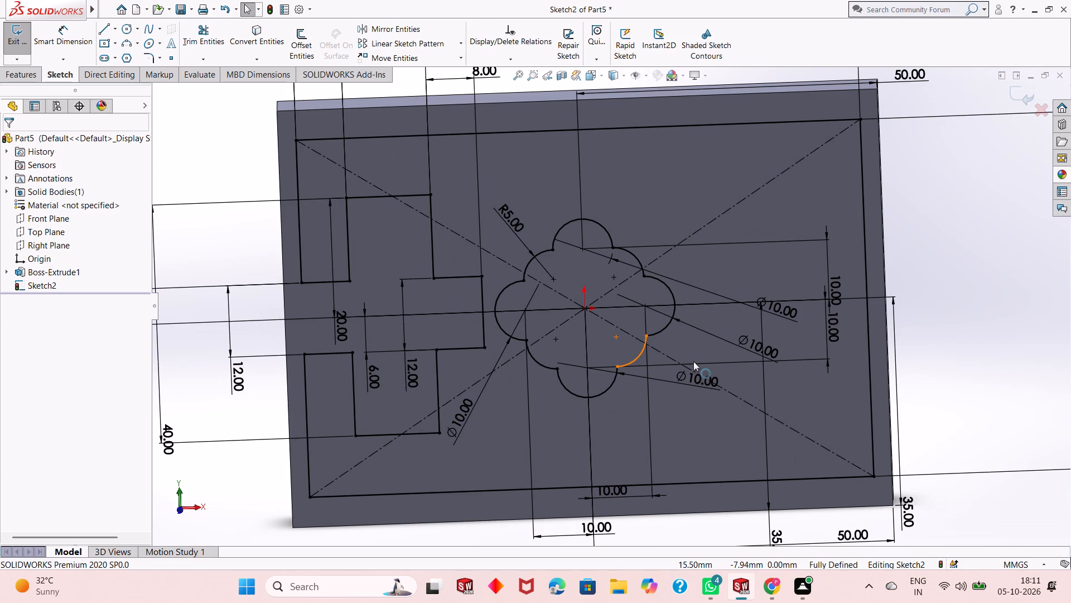
scroll(692, 387, "up", 1)
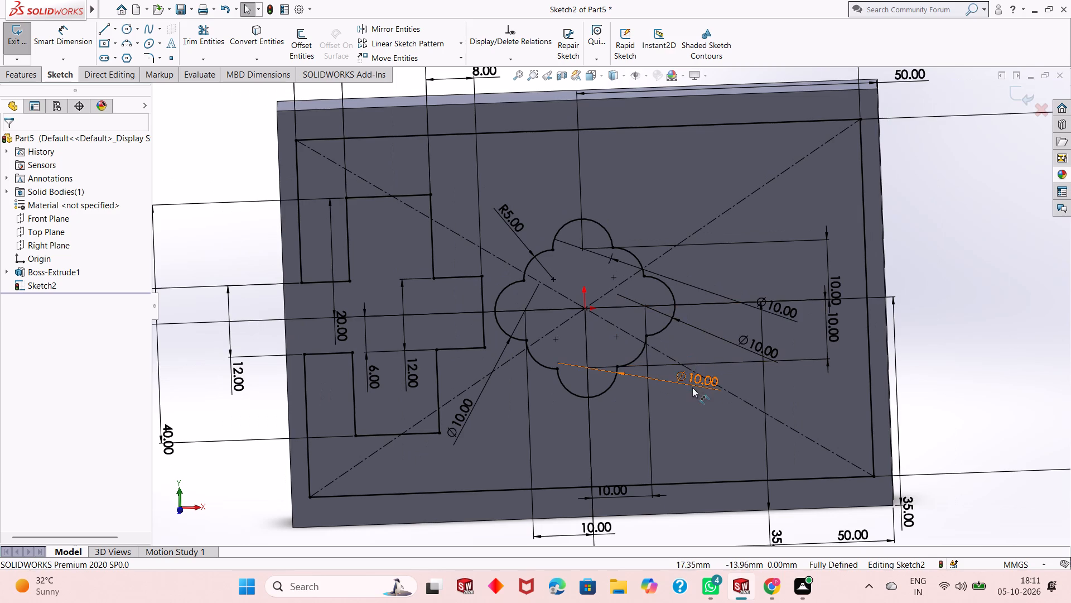
Move the two vertical 10 mm dimensions and the upper and right arcs' diameter dimensions closer to the flower profile.
scroll(872, 322, "down", 1)
scroll(854, 321, "up", 1)
left_click_drag(741, 330, 736, 331)
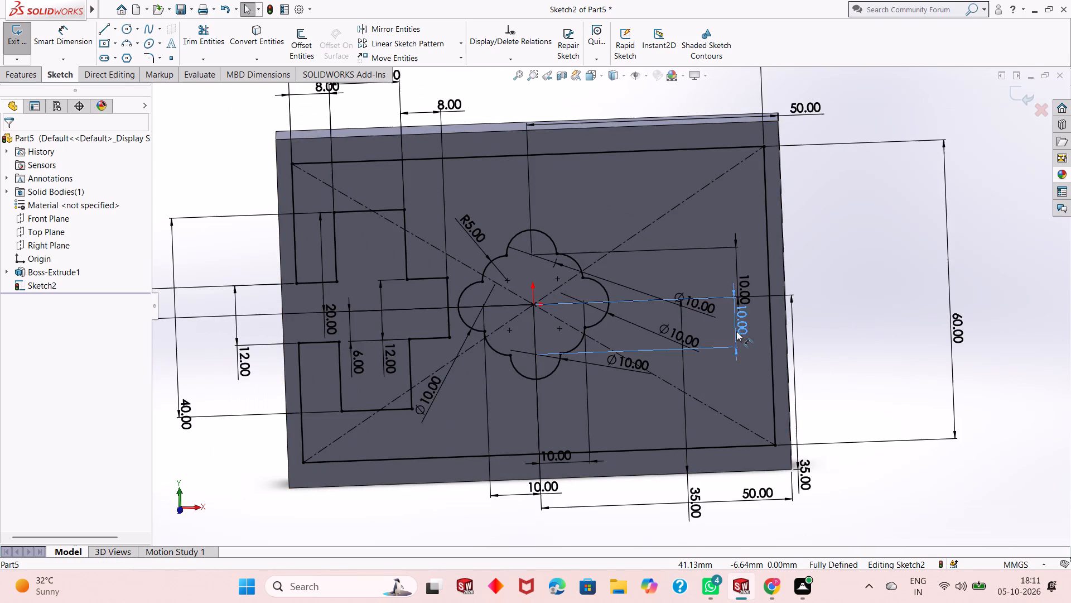
left_click_drag(736, 331, 659, 375)
left_click_drag(746, 280, 668, 307)
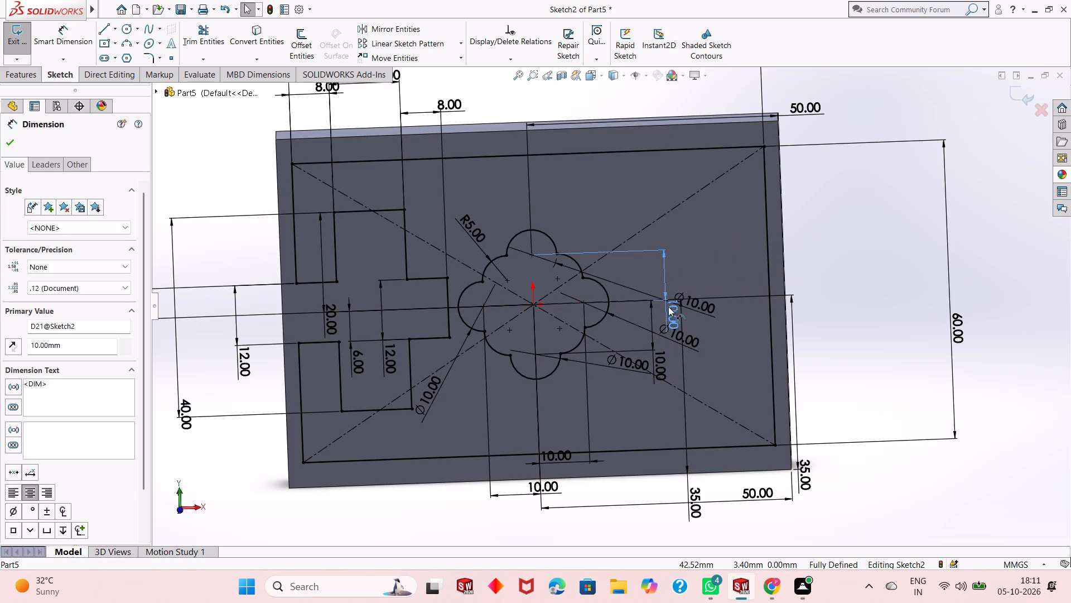
left_click_drag(668, 307, 661, 314)
left_click_drag(705, 307, 631, 279)
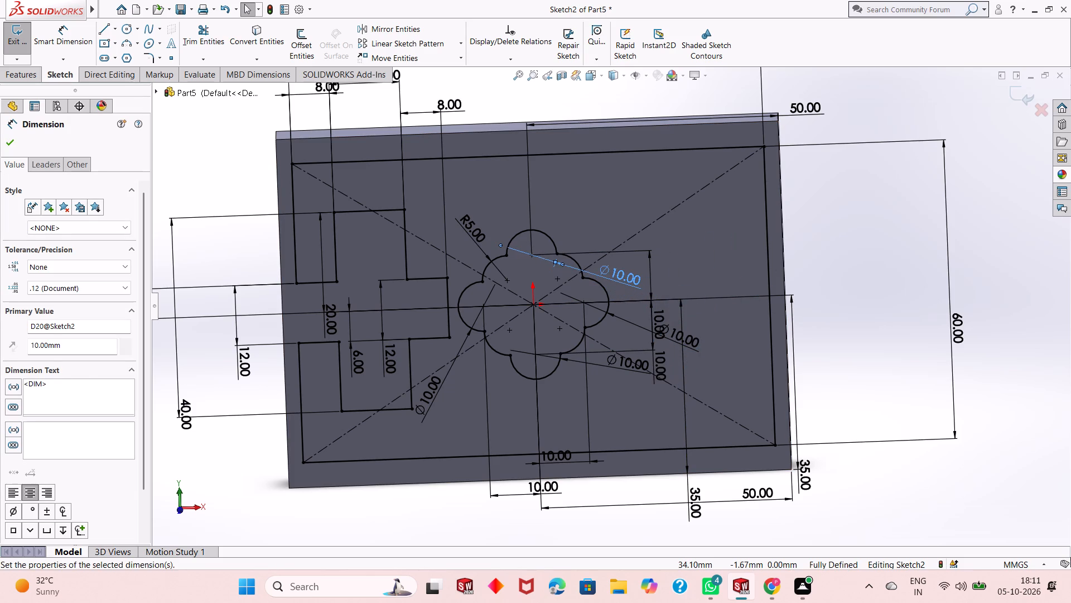
left_click_drag(693, 341, 633, 323)
left_click_drag(665, 366, 651, 376)
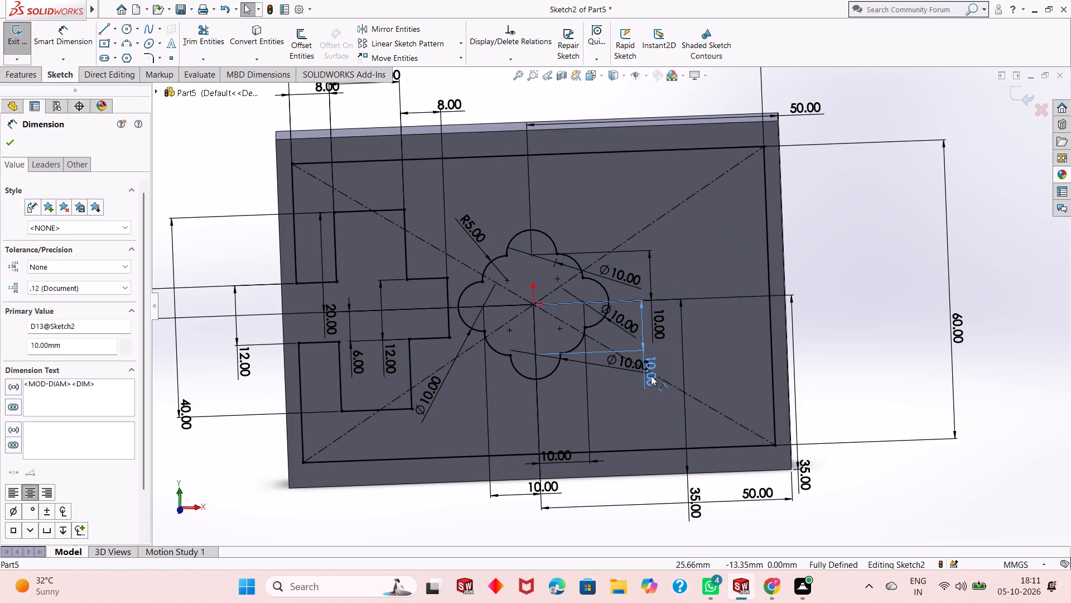
left_click_drag(651, 376, 639, 384)
left_click_drag(657, 330, 630, 347)
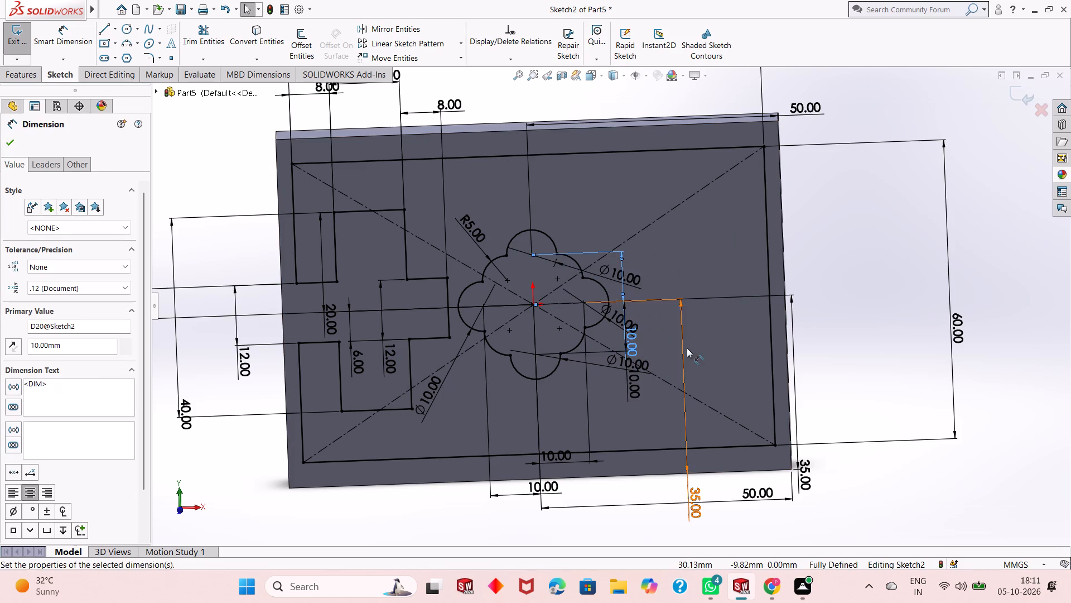
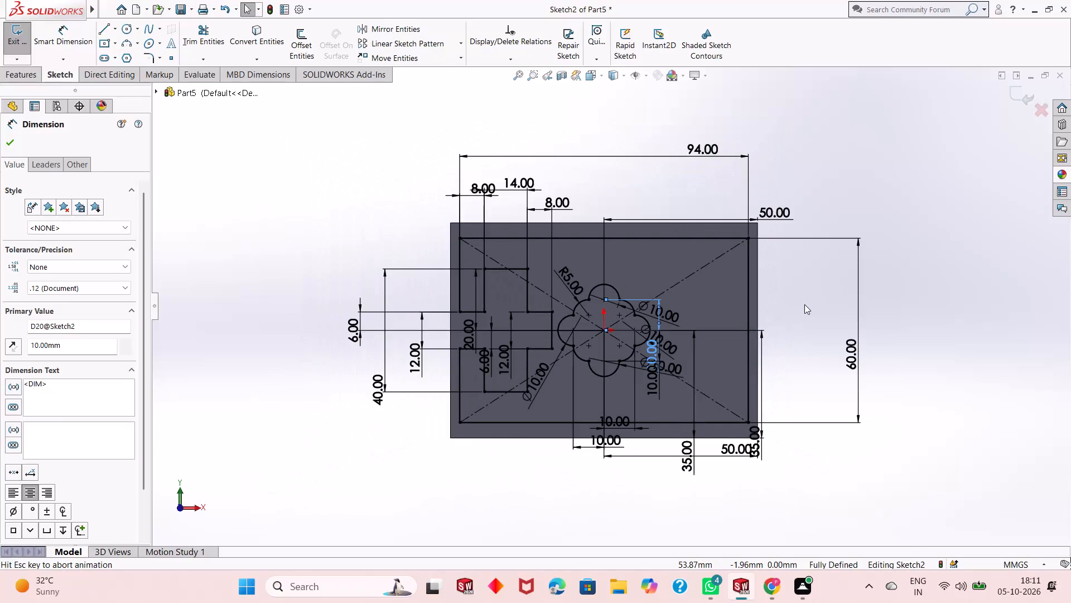
Move the two vertical 35 mm dimensions from the plate's right half to just outside its left edge.
scroll(708, 341, "down", 3)
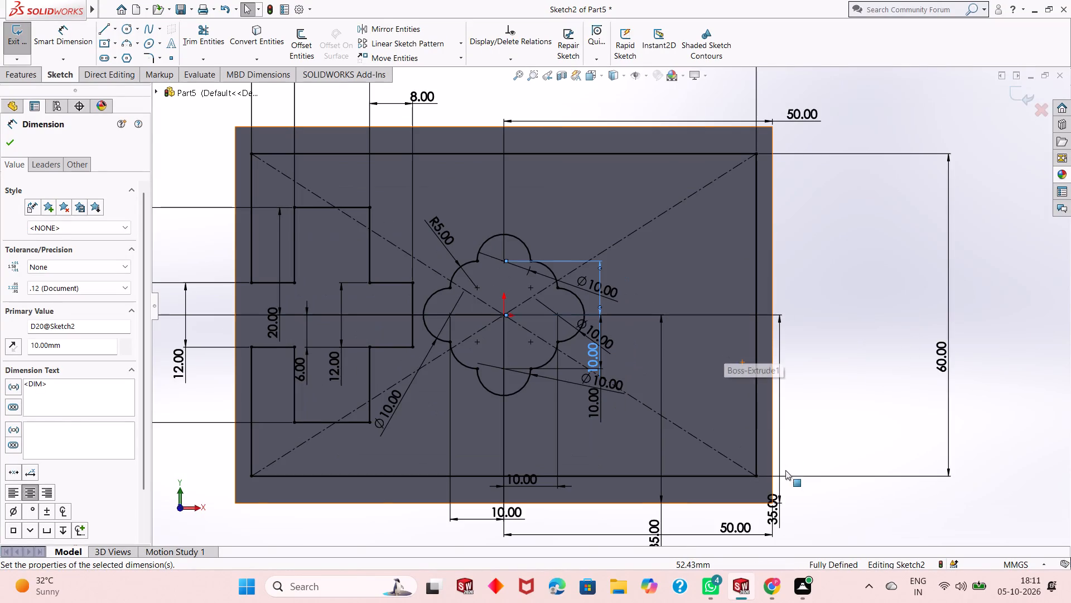
left_click_drag(776, 510, 623, 520)
left_click_drag(653, 531, 459, 525)
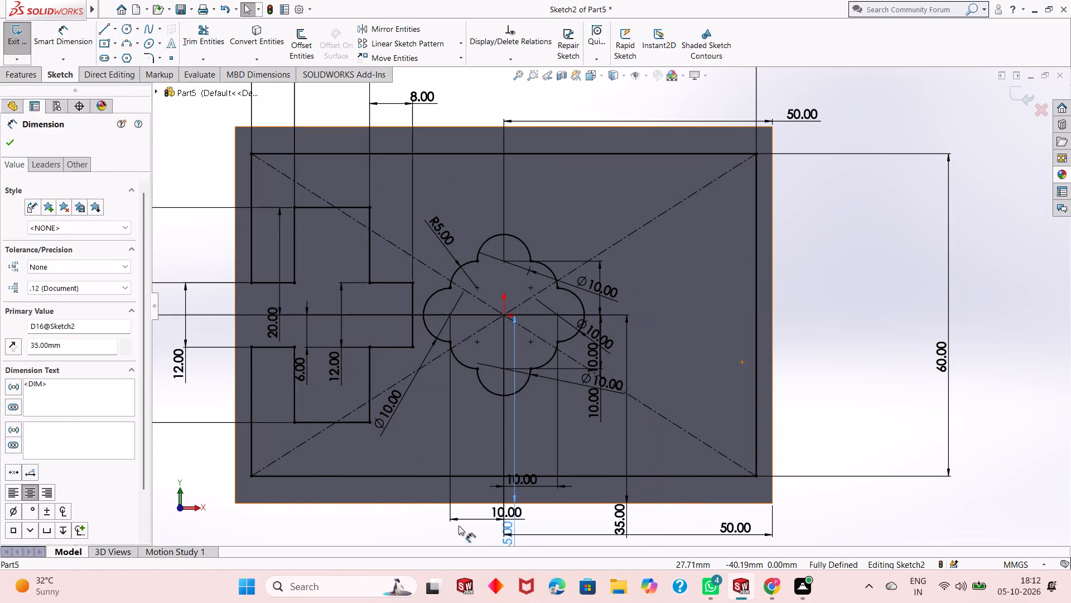
left_click_drag(459, 525, 205, 491)
left_click_drag(617, 527, 180, 472)
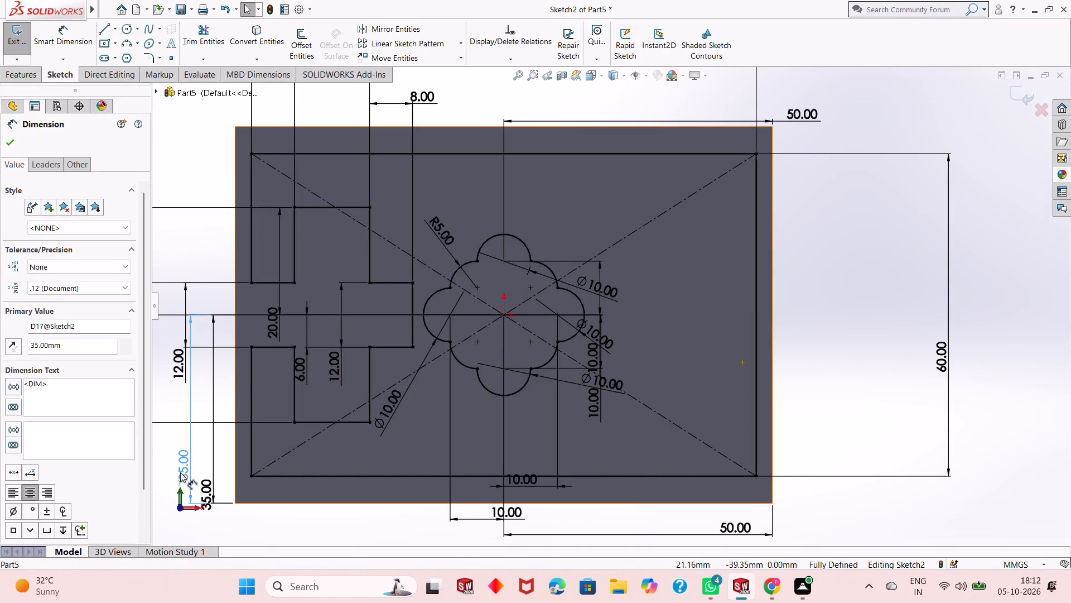
left_click_drag(180, 472, 179, 472)
Sketch an 11 mm horizontal line inward from the upper part of the 94 x 60 mm outline's right edge.
scroll(741, 279, "down", 2)
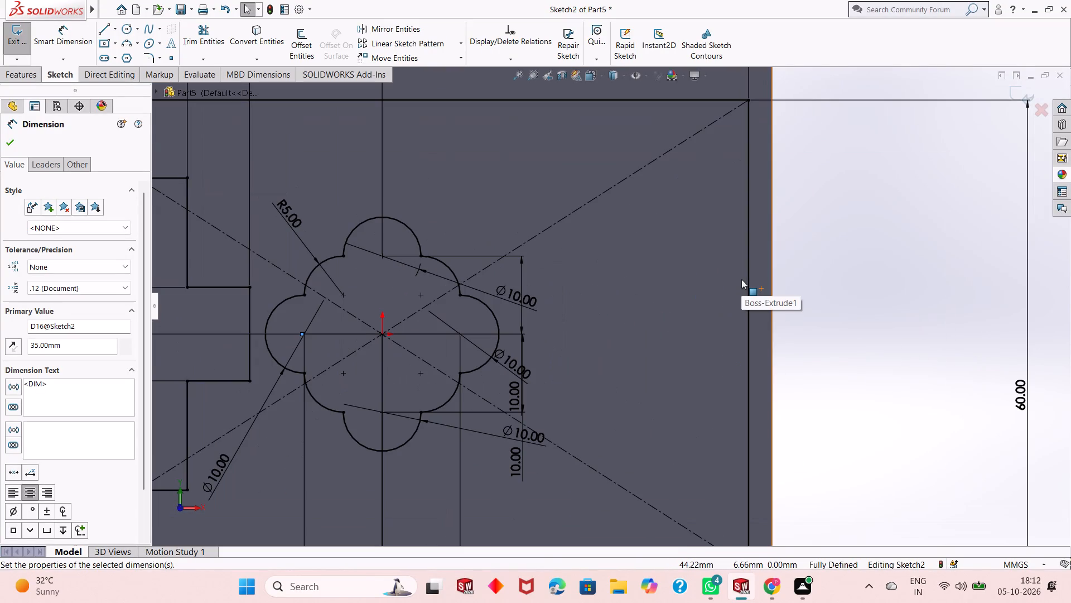
scroll(732, 288, "up", 1)
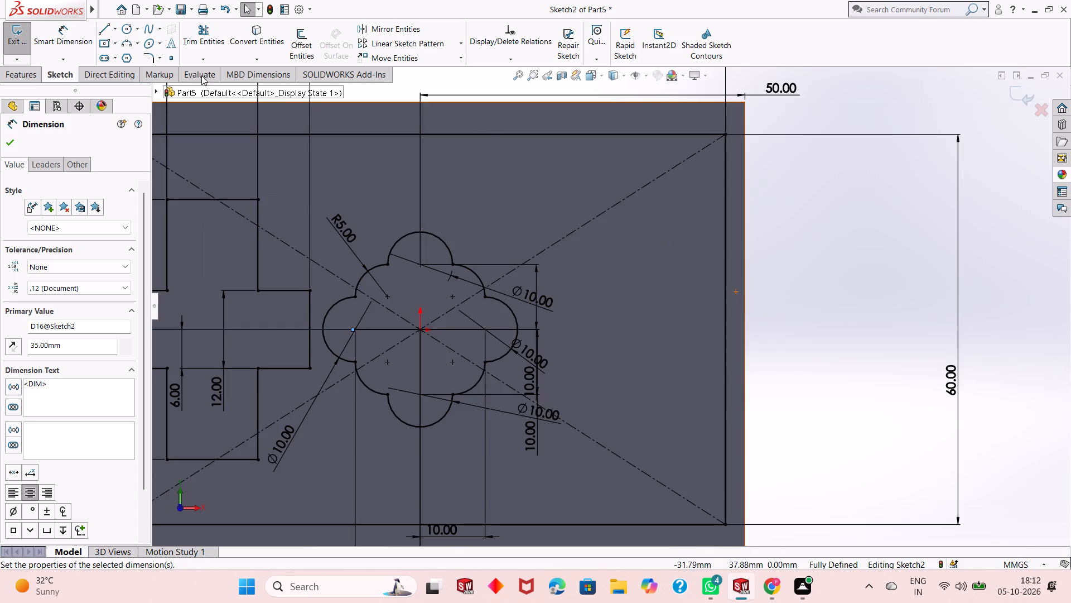
left_click(107, 32)
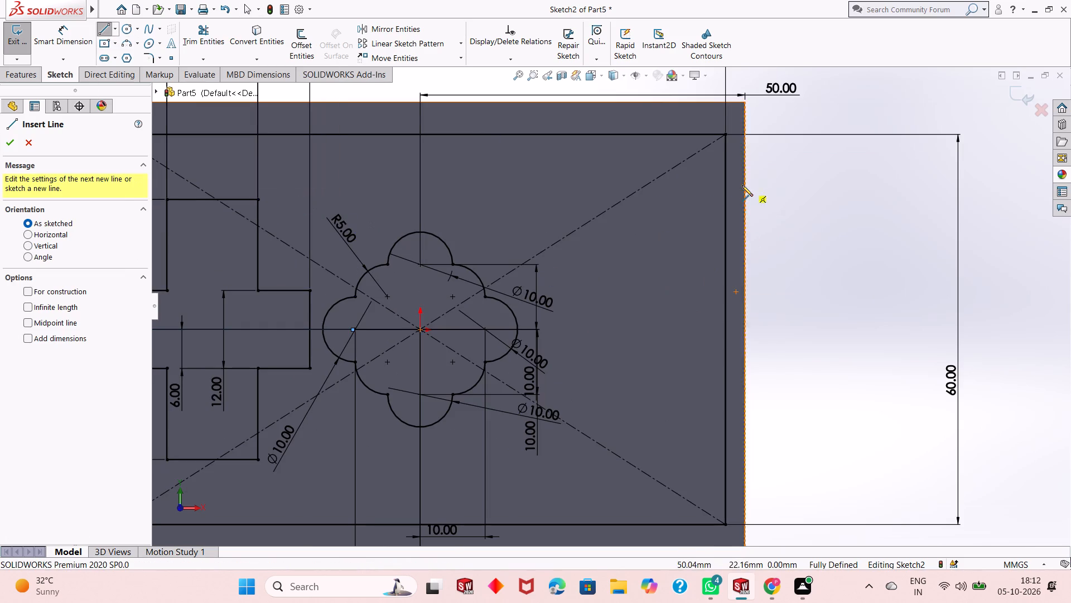
left_click(726, 184)
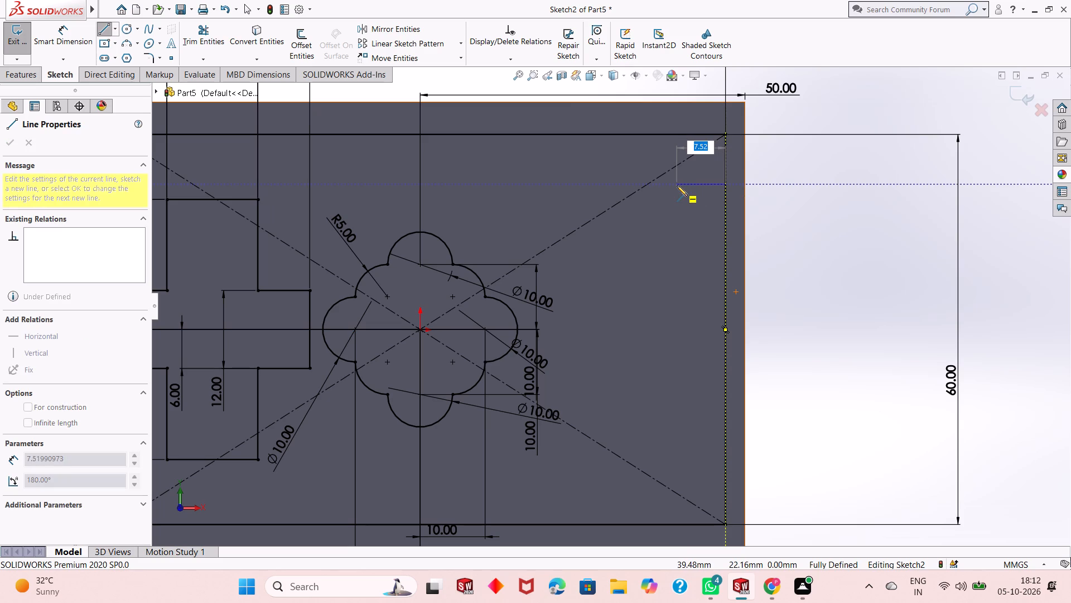
type("11")
key("Return")
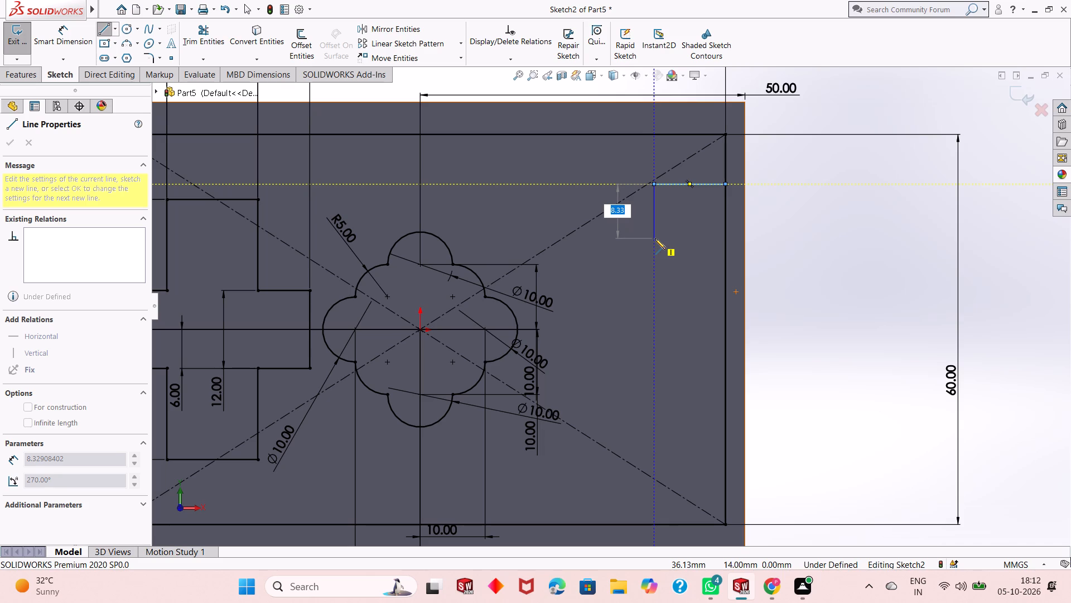
key("Escape")
key("Escape")
Sketch a second 11 mm horizontal line inward from the lower part of the outline's right edge.
left_click(108, 30)
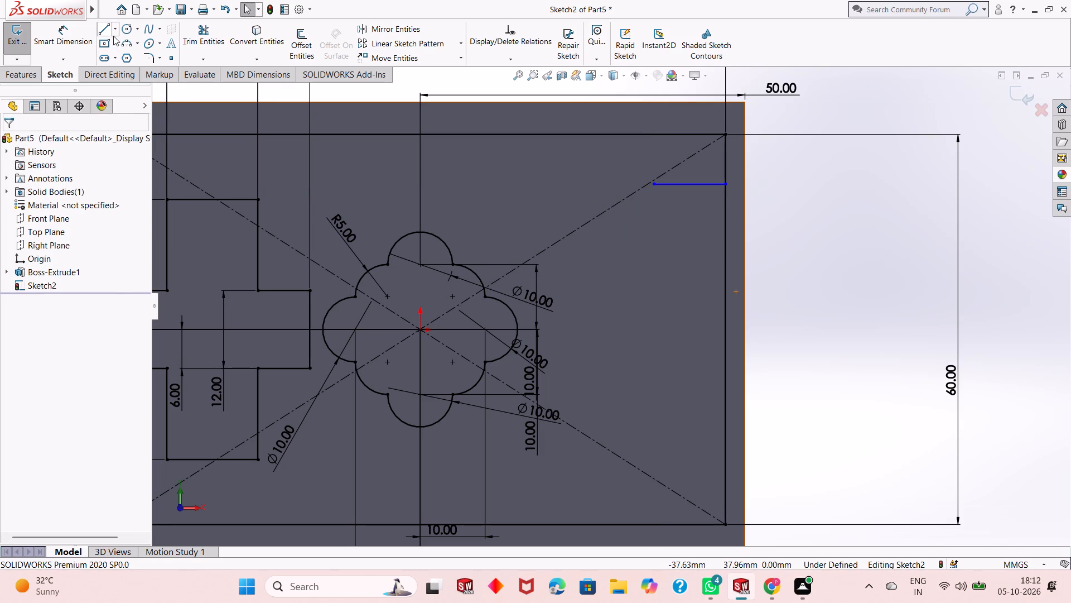
left_click(726, 468)
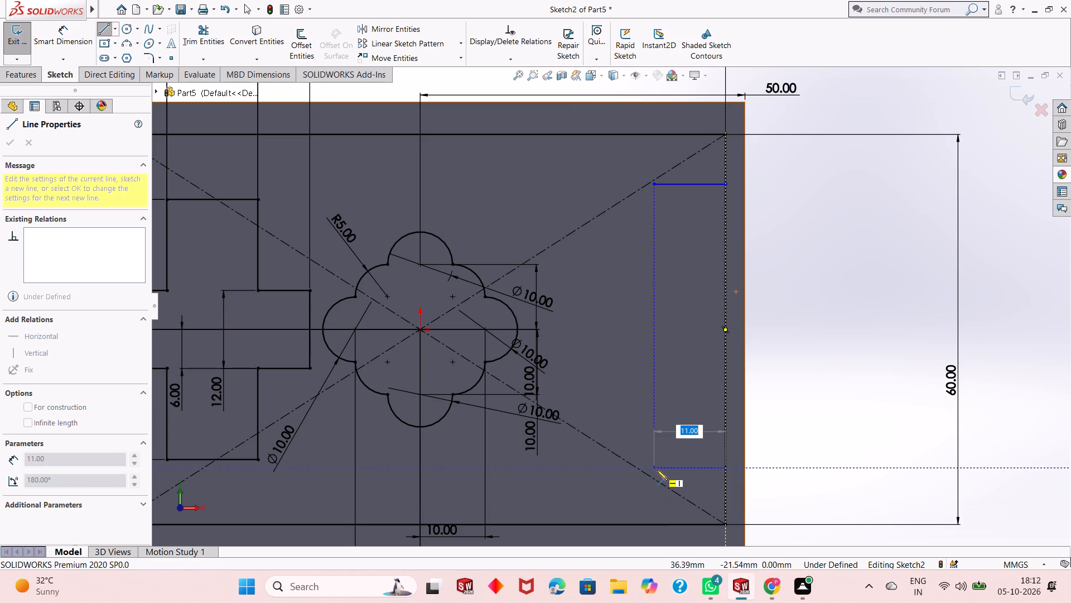
type("11")
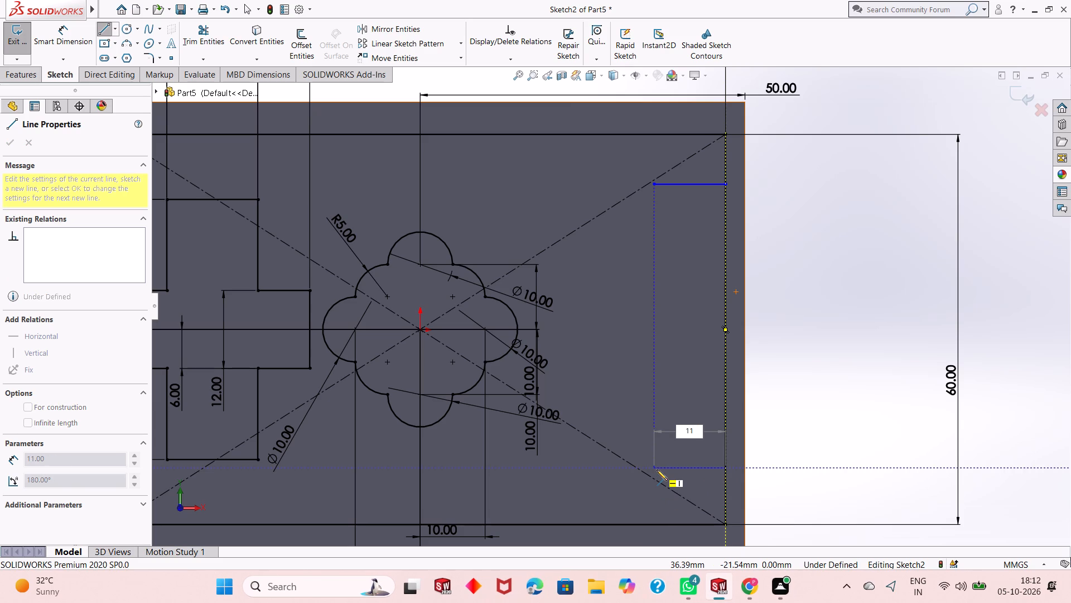
key("Return")
key("Escape")
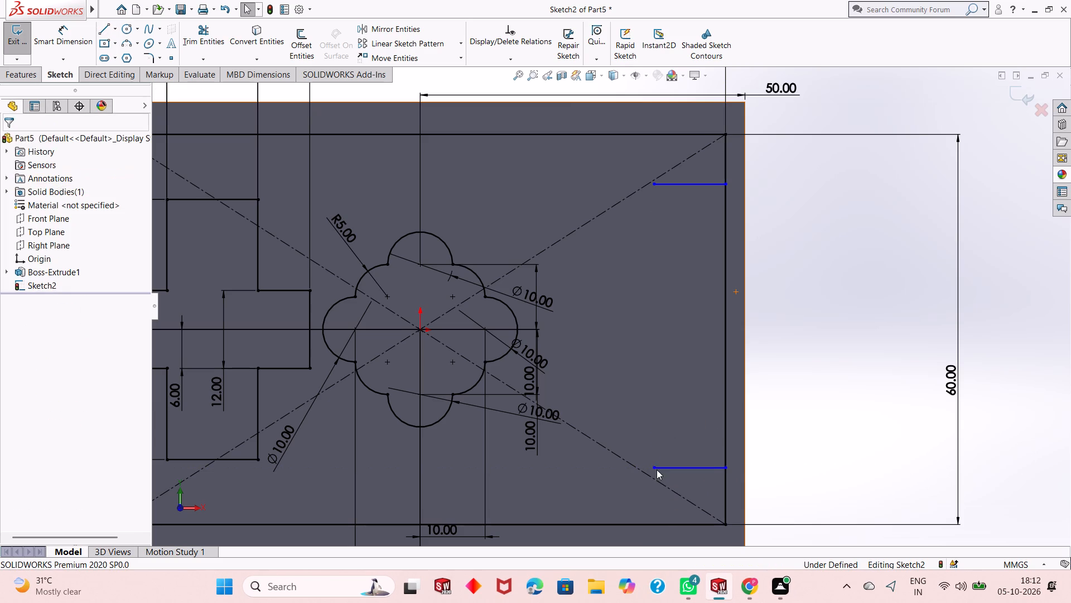
key("Escape")
key("Escape")
key("Escape")
Dimension the lengths of the upper and lower horizontal lines at 11 mm each.
left_click(55, 44)
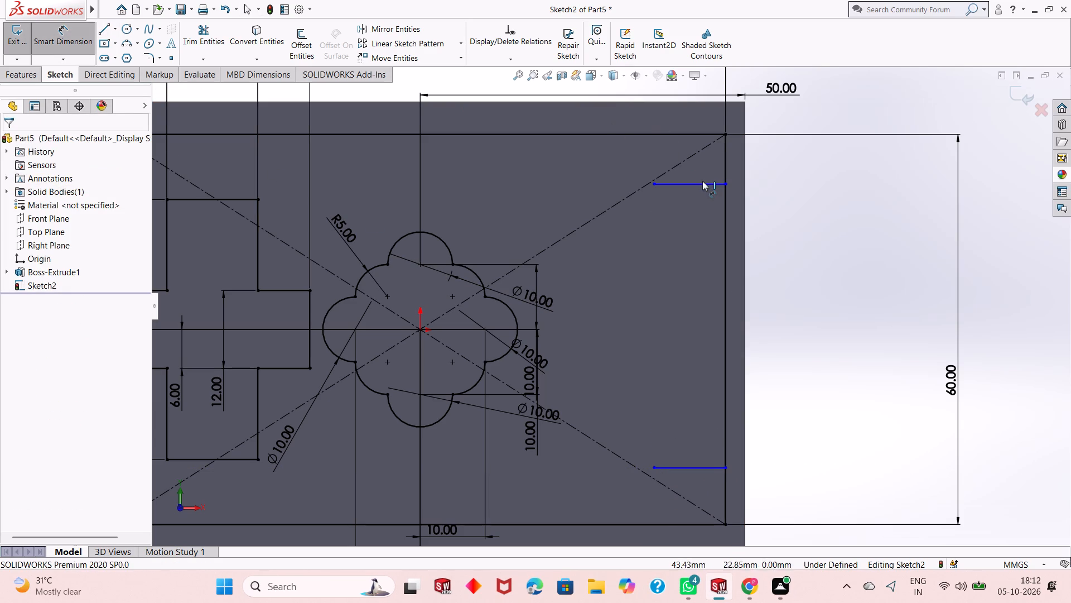
left_click(702, 181)
left_click(811, 117)
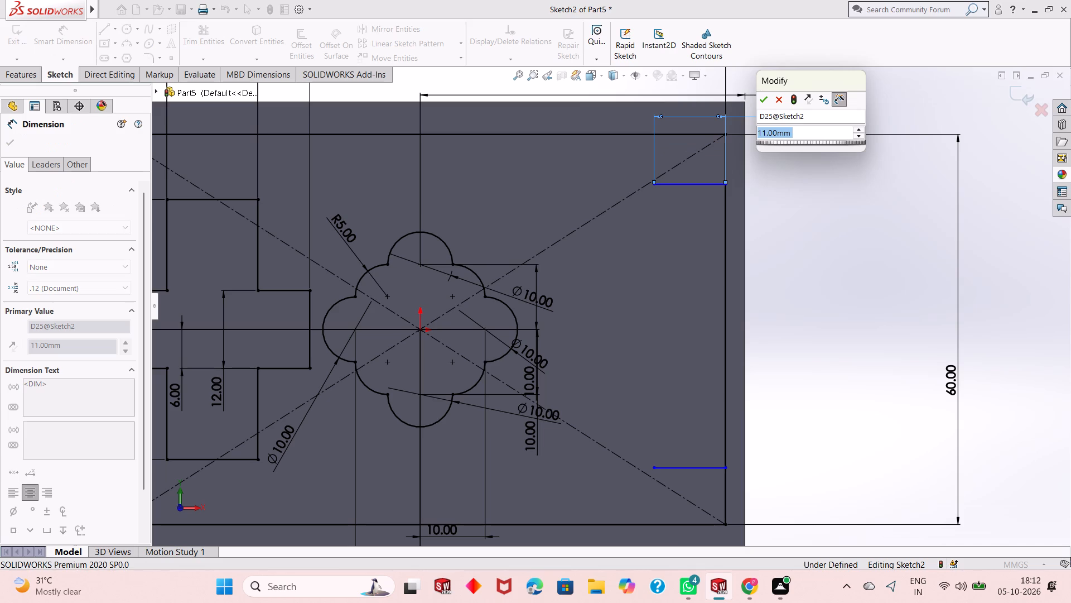
left_click(766, 98)
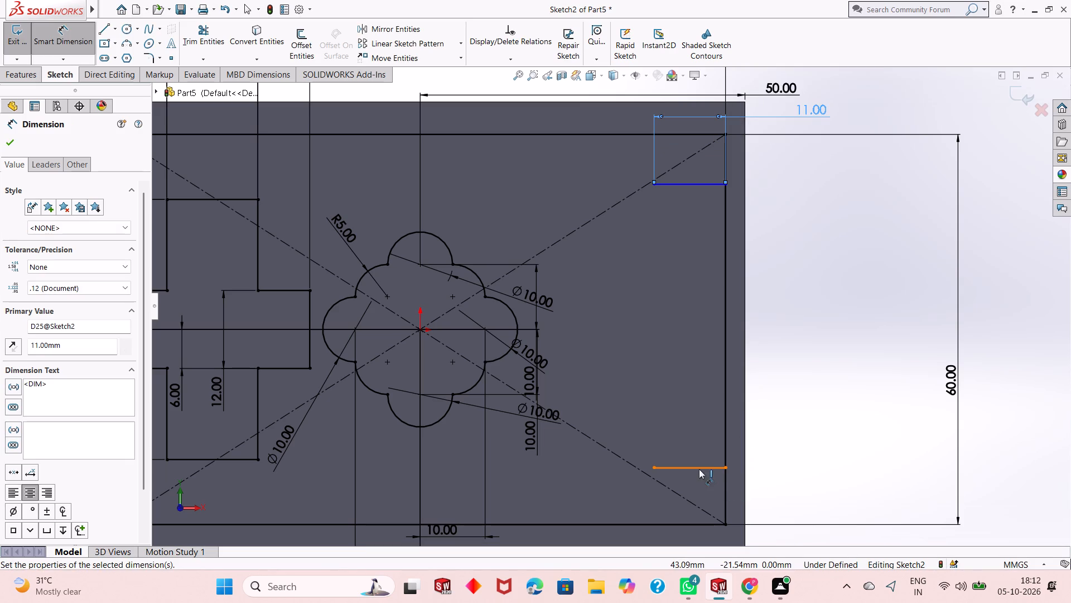
left_click(697, 466)
left_click(794, 506)
key("Return")
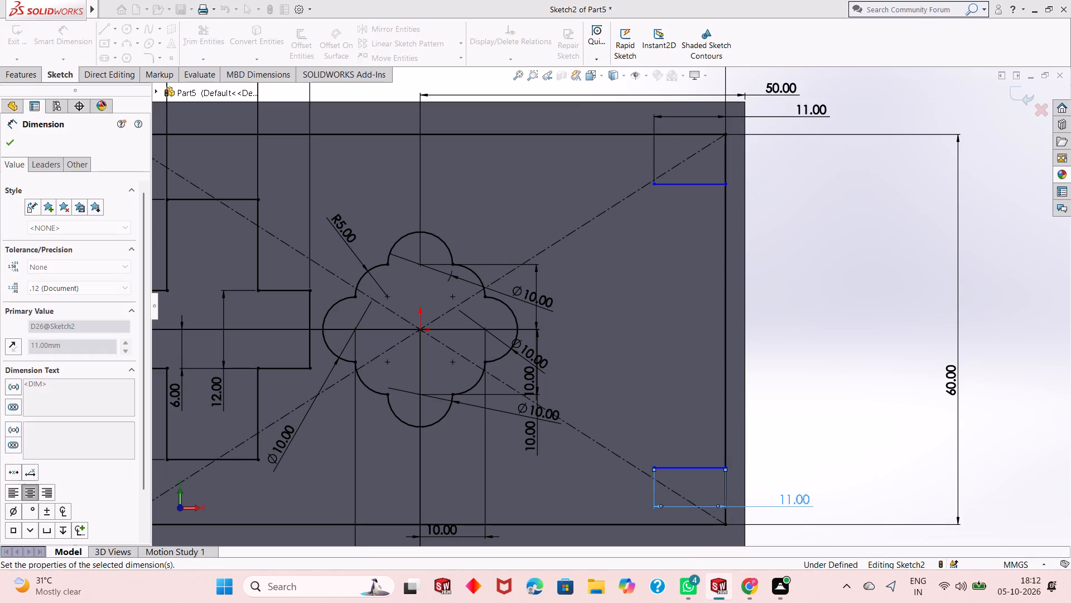
Dimension the upper 11 mm line's vertical distance from the origin as 46/2, giving 23 mm.
left_click(702, 186)
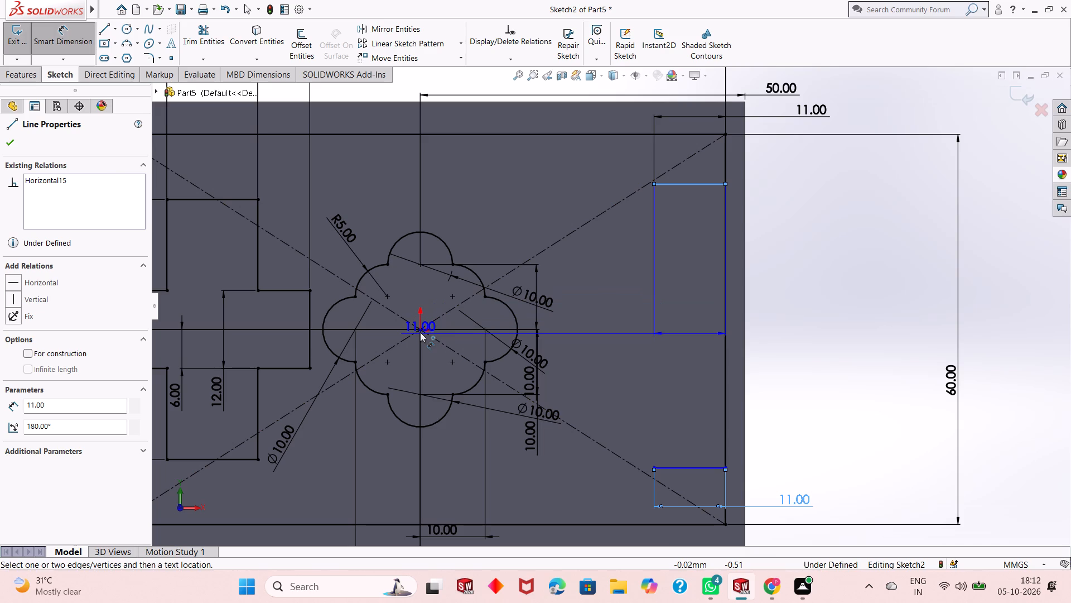
left_click(420, 332)
left_click(856, 304)
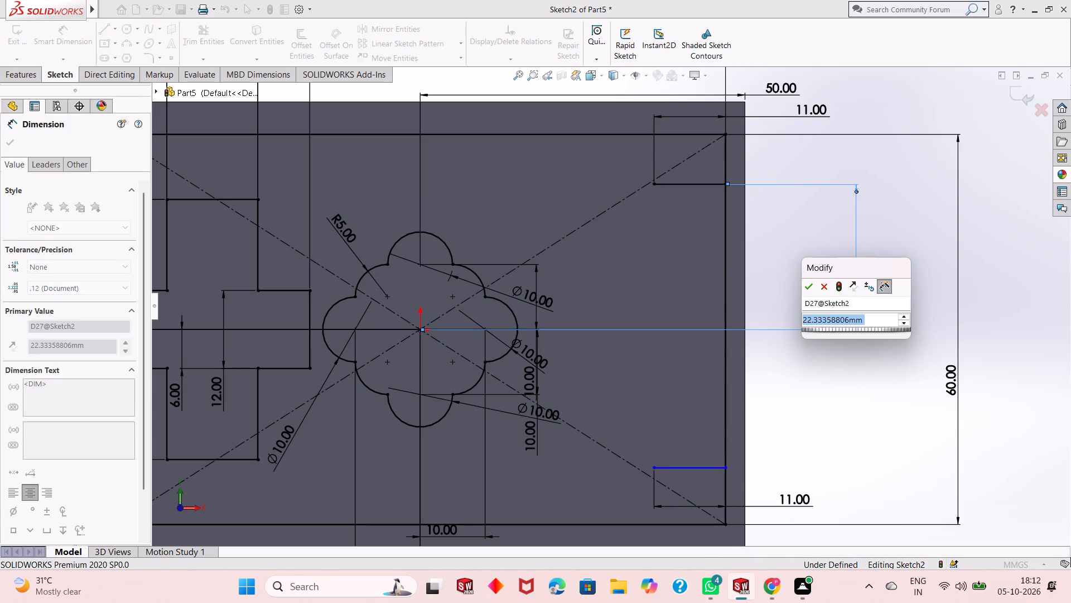
type("46/2")
key("Return")
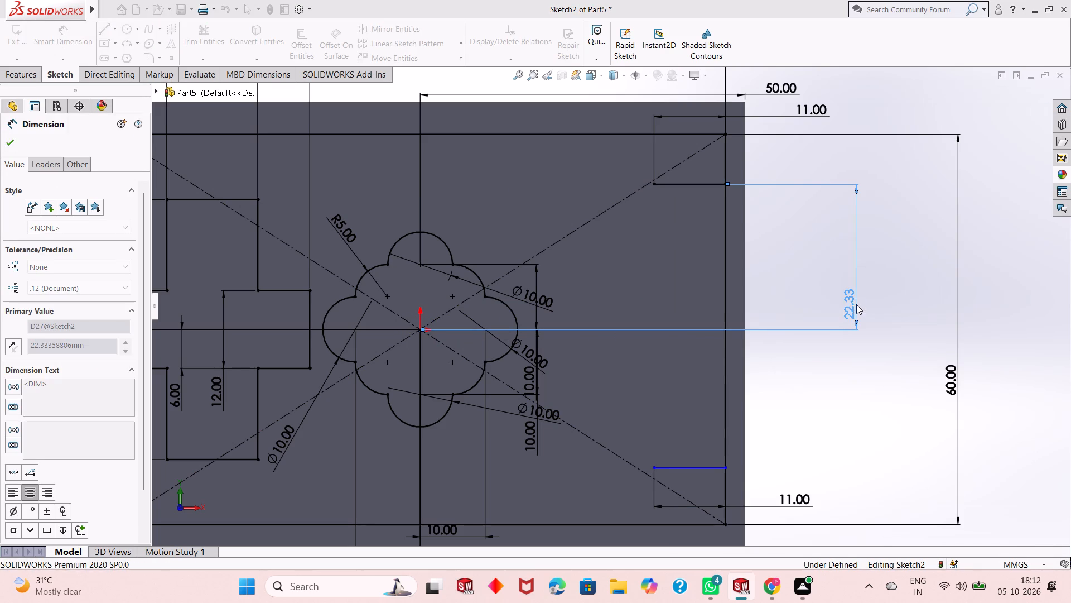
Dimension the lower 11 mm line's vertical distance from the origin at 23 mm.
left_click(702, 466)
left_click(419, 329)
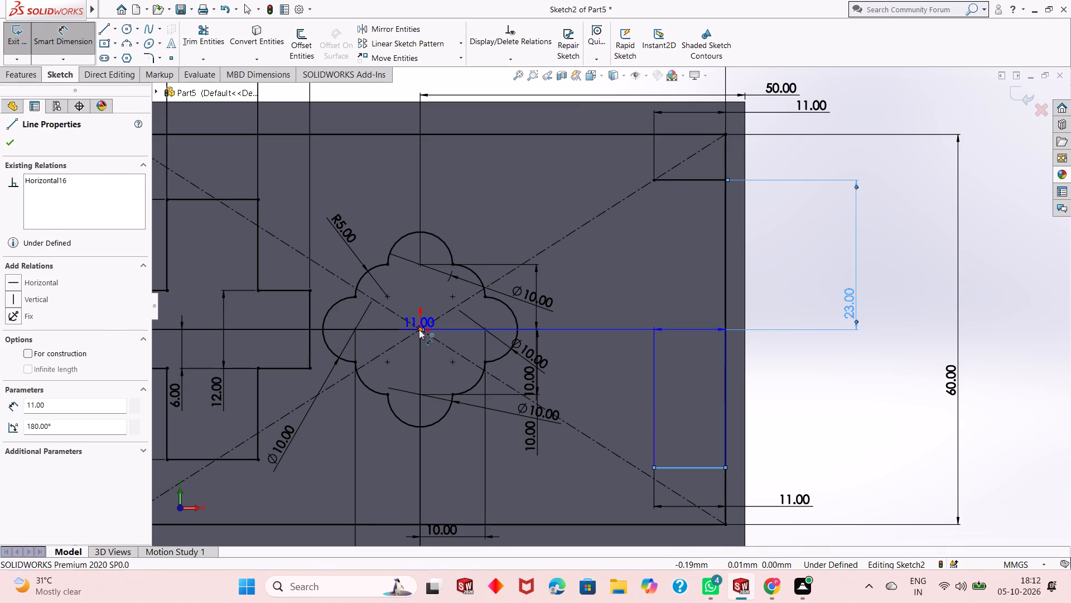
left_click(856, 355)
type("23")
key("Return")
key("Escape")
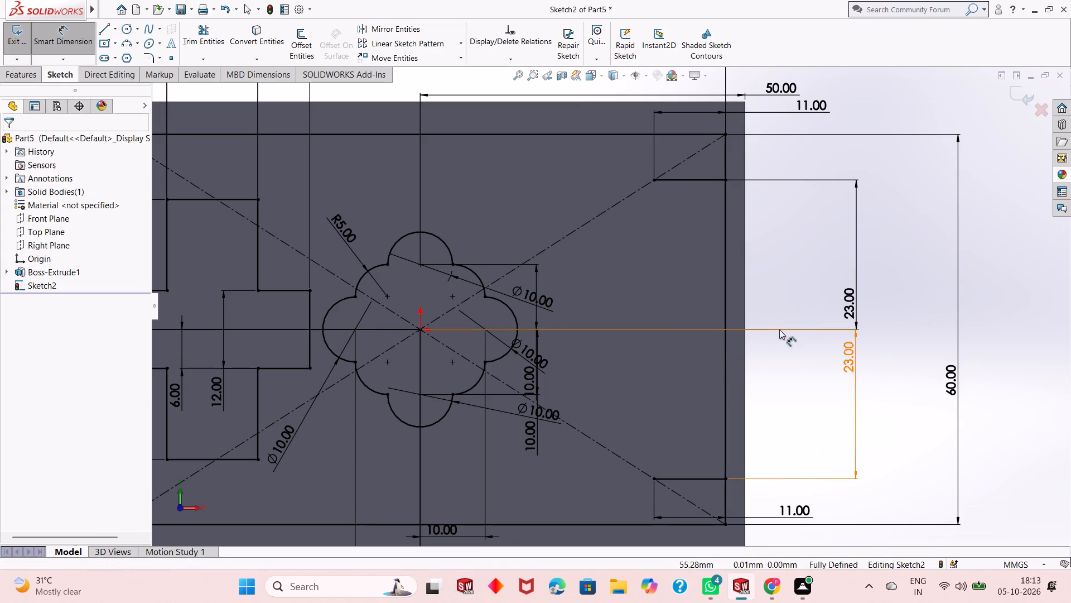
key("Escape")
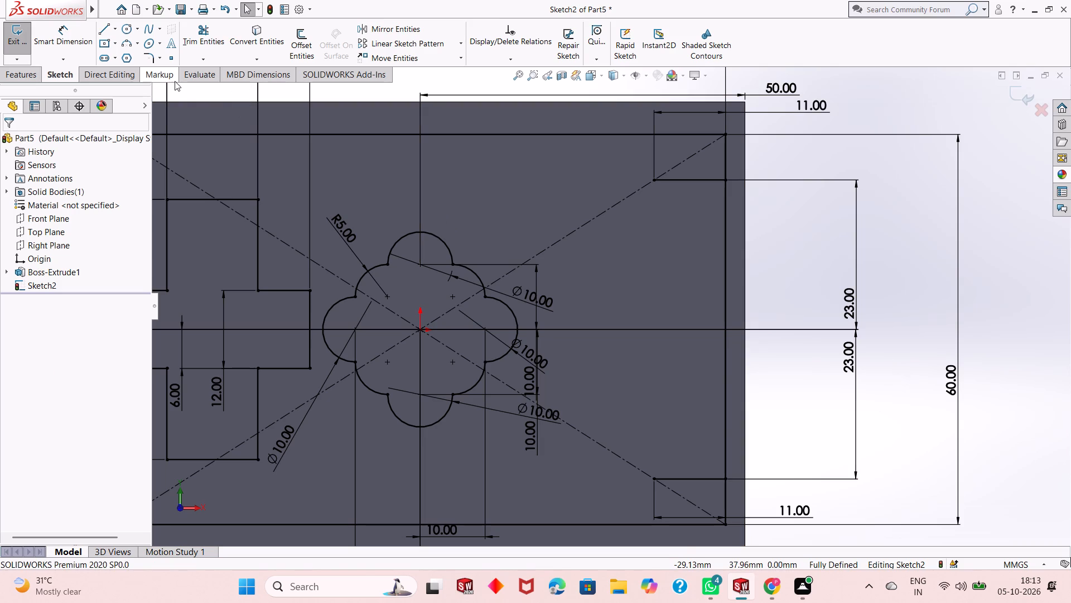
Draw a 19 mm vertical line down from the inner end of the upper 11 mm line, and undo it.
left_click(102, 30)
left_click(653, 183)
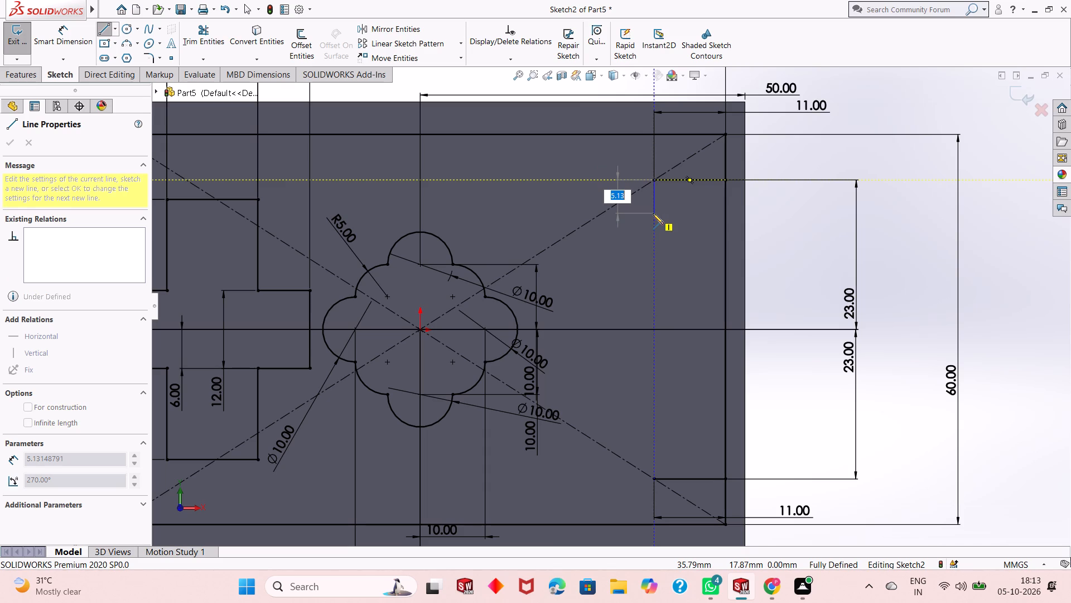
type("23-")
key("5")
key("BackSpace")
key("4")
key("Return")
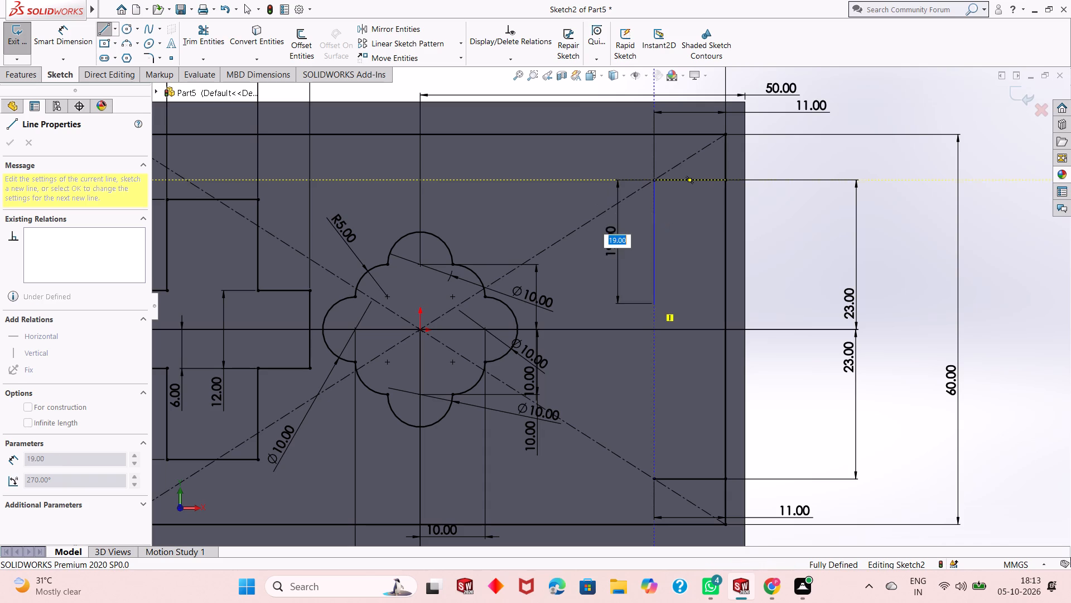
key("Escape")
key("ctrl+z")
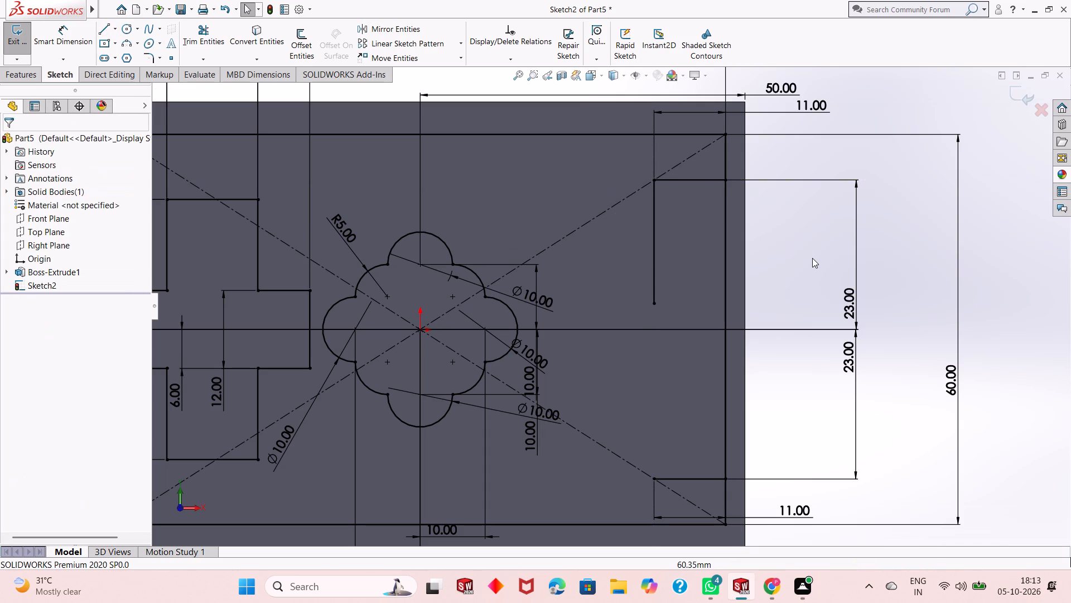
Sketch a vertical line down from the inner end of the upper 11 mm line, with length 23-11.5, giving 11.5 mm.
left_click(109, 31)
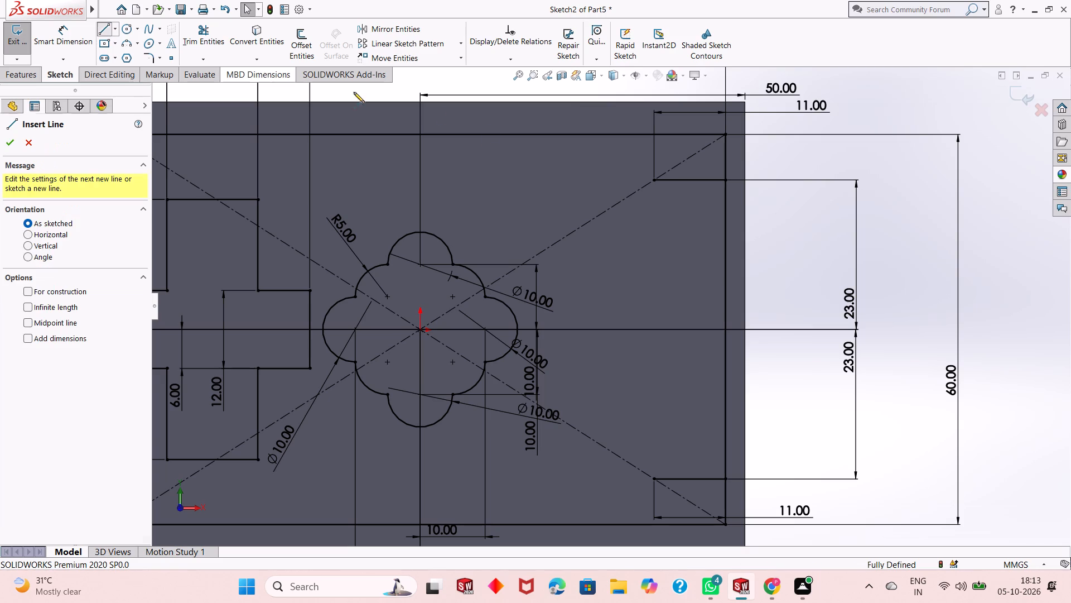
left_click(655, 183)
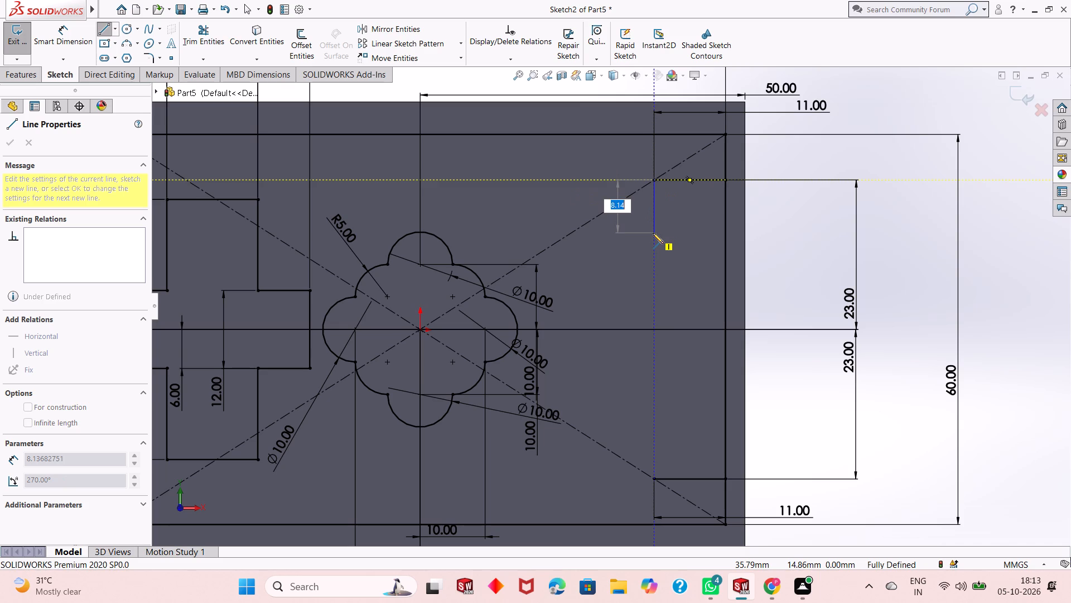
type("23-")
type("11.5")
key("Return")
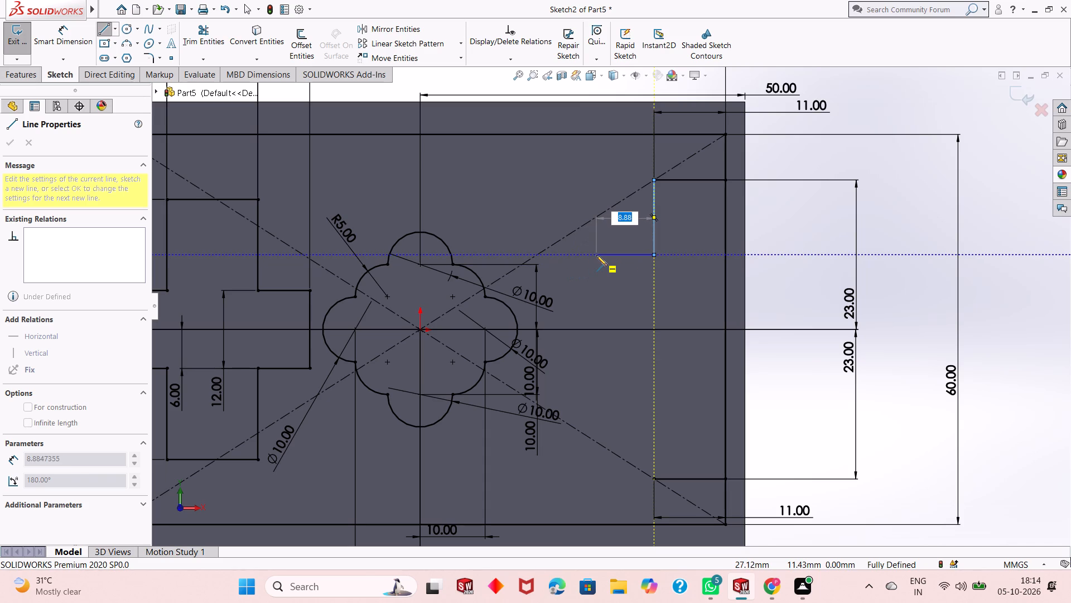
key("Escape")
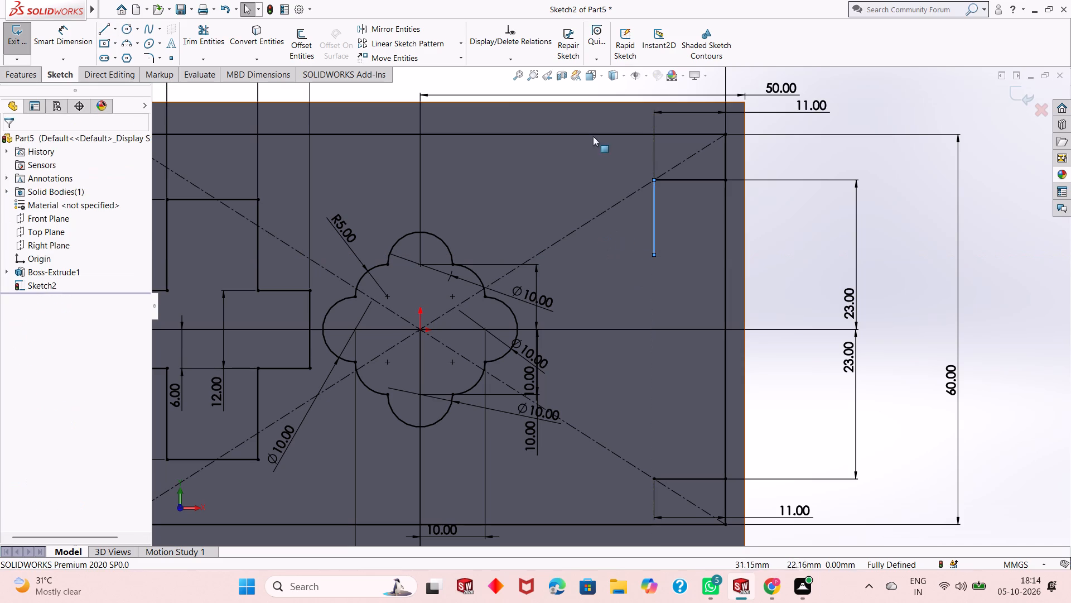
key("Escape")
key("Escape")
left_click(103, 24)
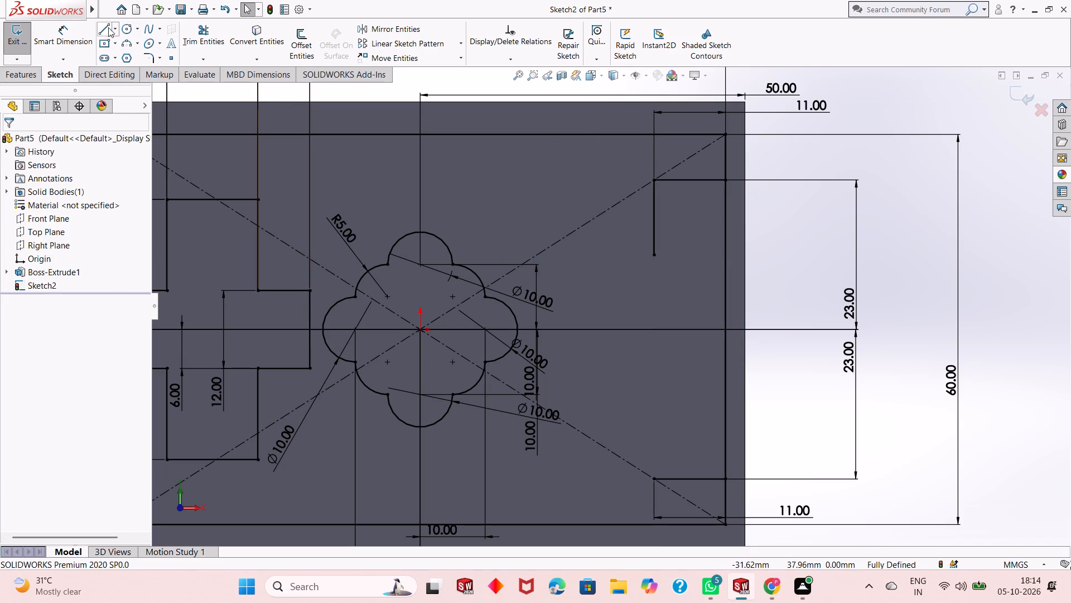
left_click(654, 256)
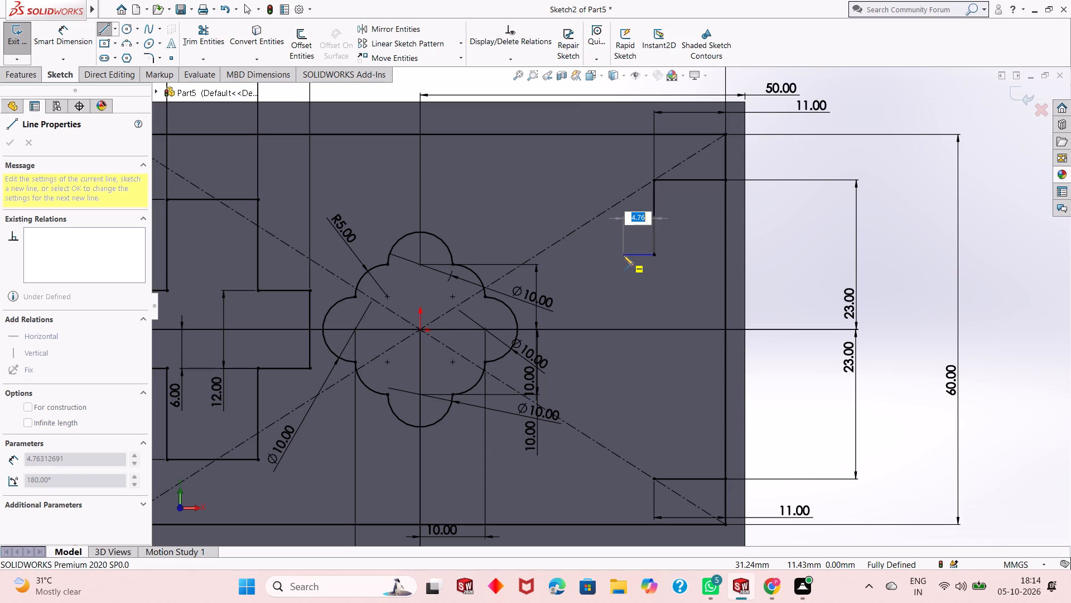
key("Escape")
Sketch a vertical line up from the inner end of the lower 11 mm line, with length 23-11.5, giving 11.5 mm.
left_click(103, 31)
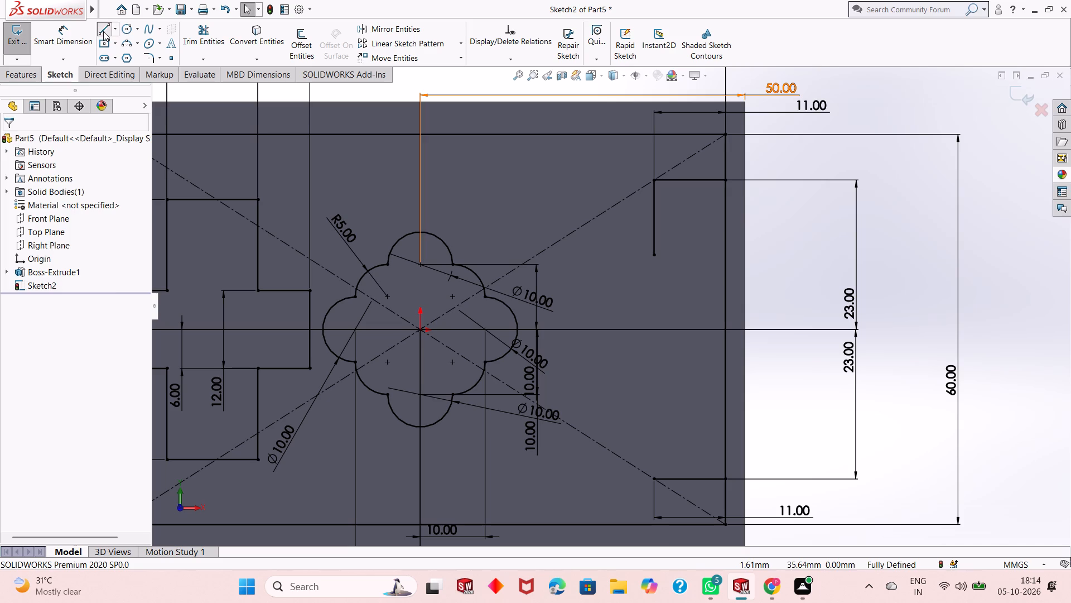
left_click(653, 481)
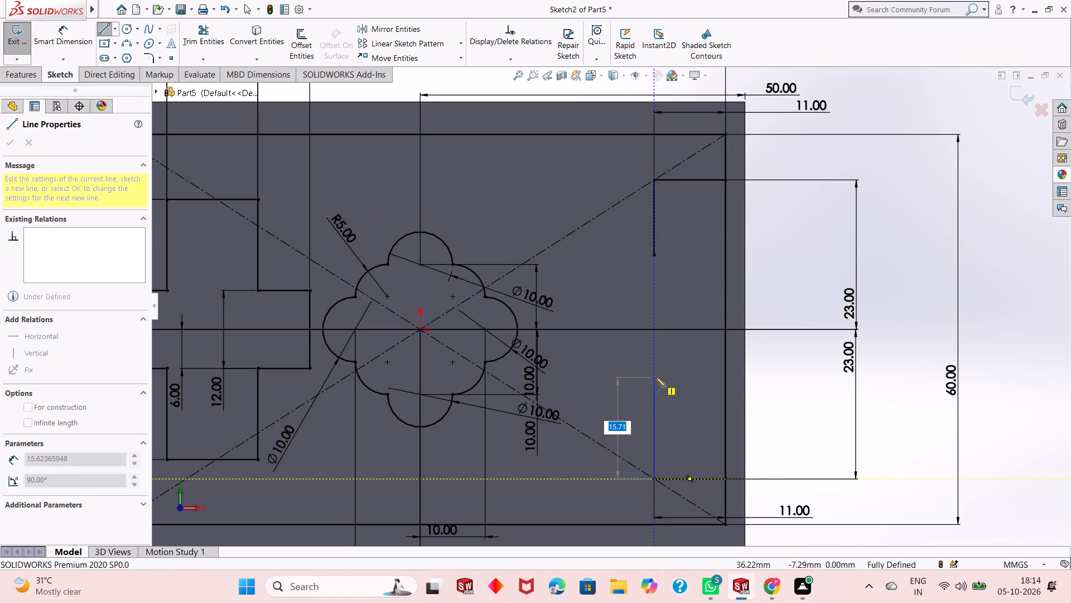
type("23-")
type("11.5")
key("Return")
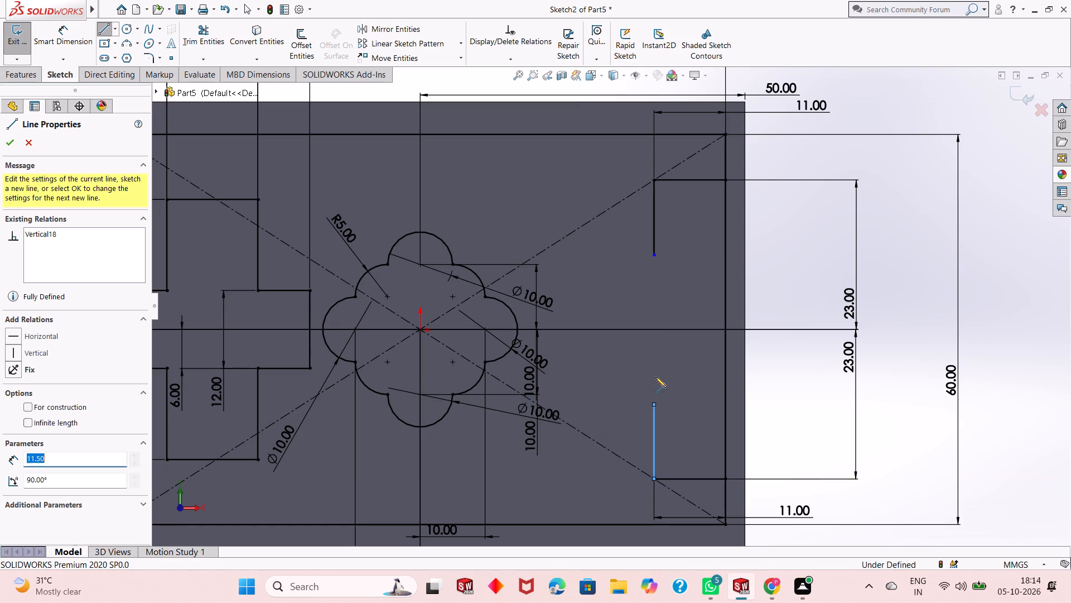
key("Escape")
key("Escape")
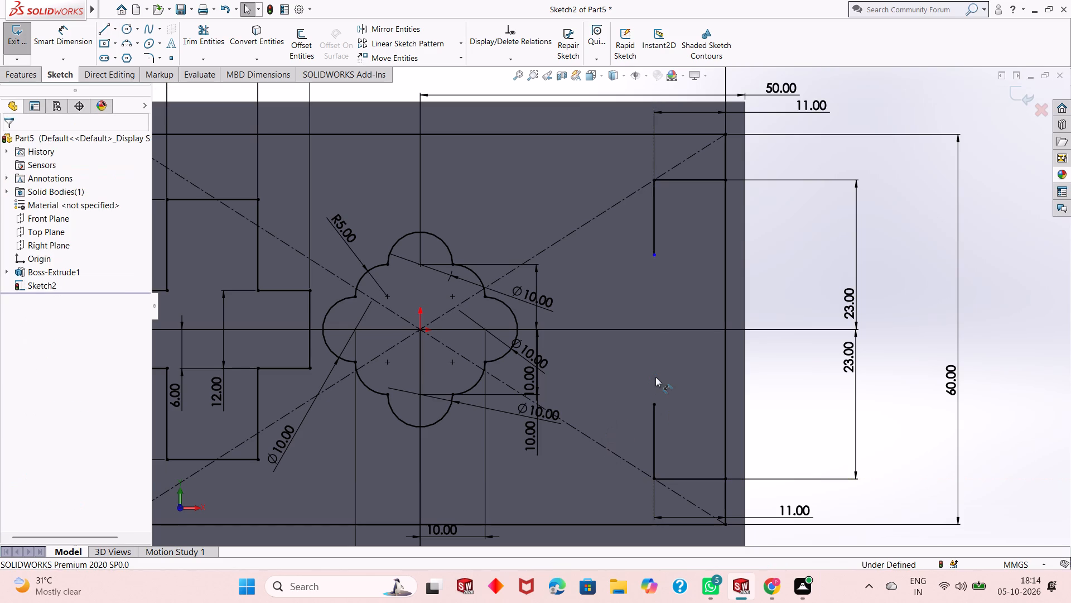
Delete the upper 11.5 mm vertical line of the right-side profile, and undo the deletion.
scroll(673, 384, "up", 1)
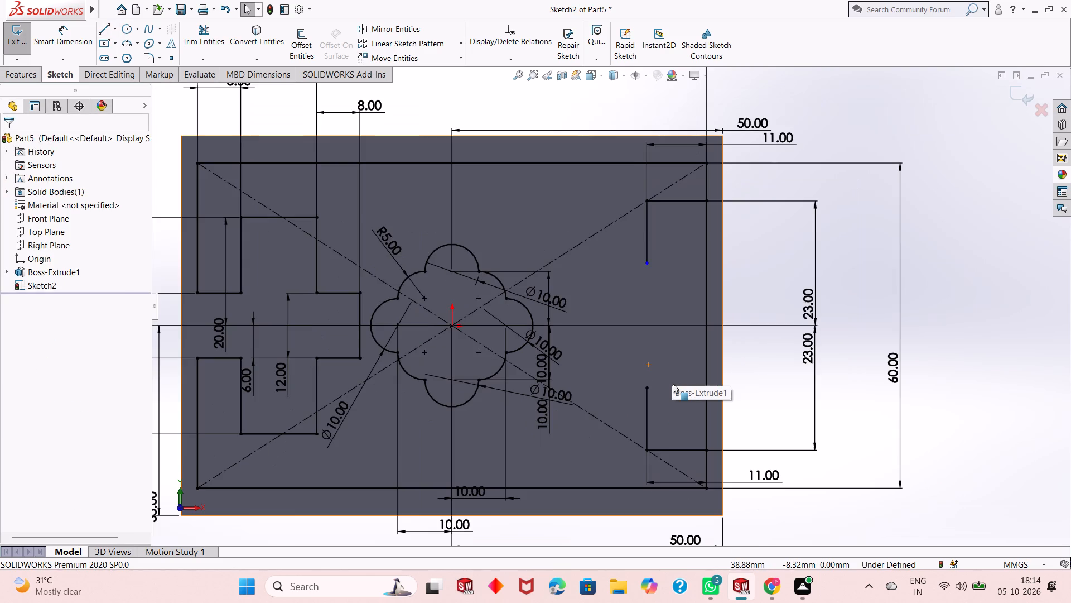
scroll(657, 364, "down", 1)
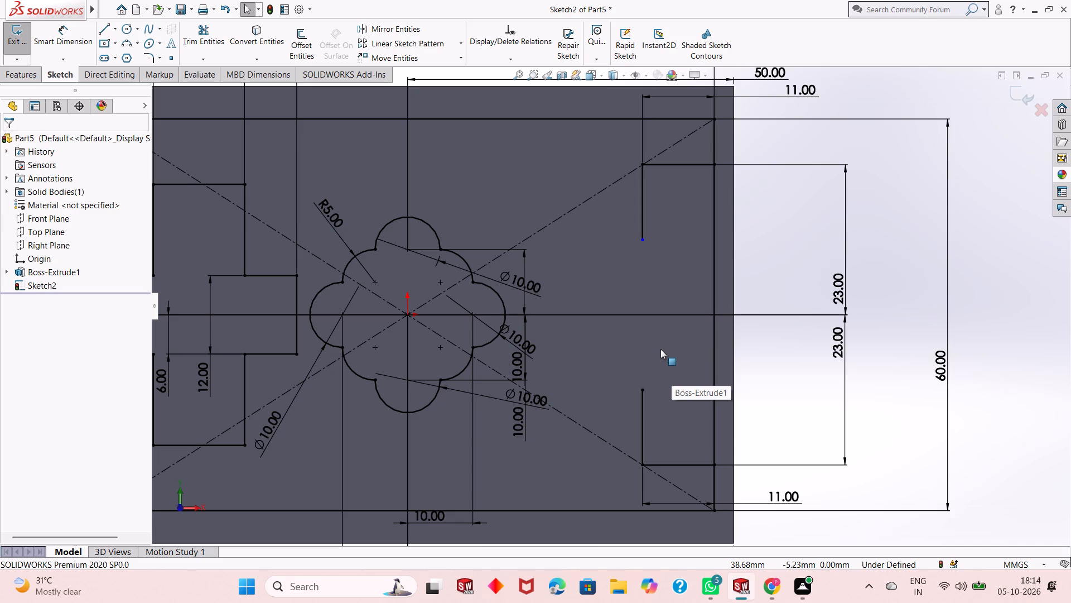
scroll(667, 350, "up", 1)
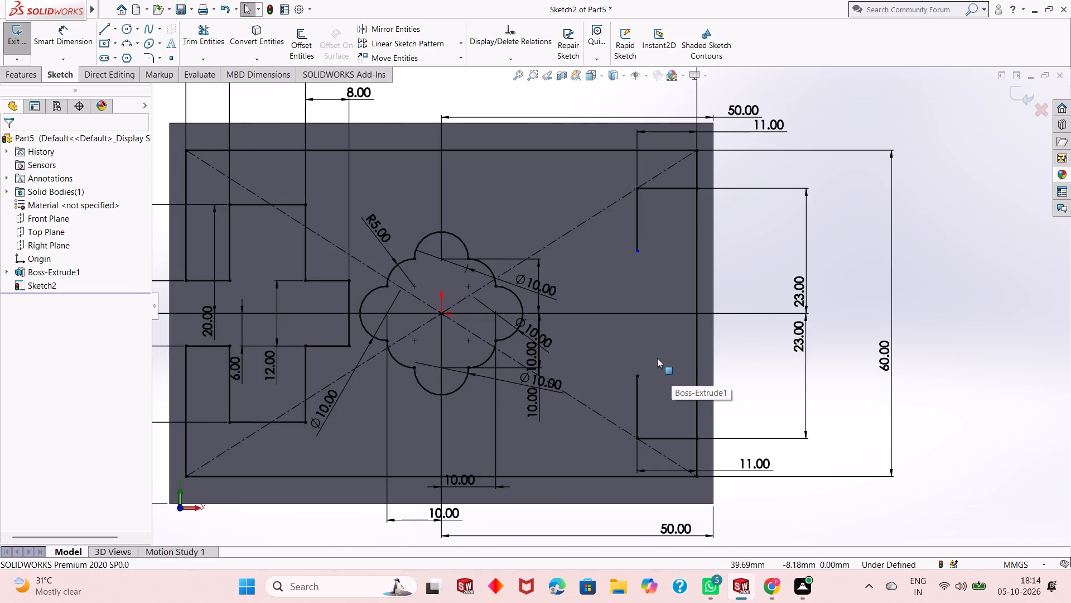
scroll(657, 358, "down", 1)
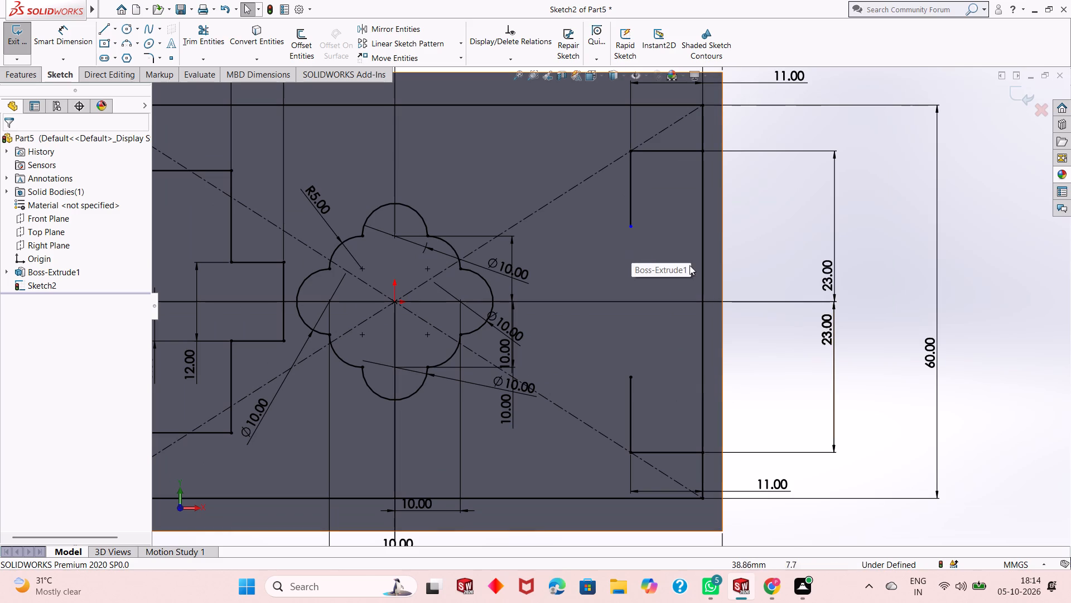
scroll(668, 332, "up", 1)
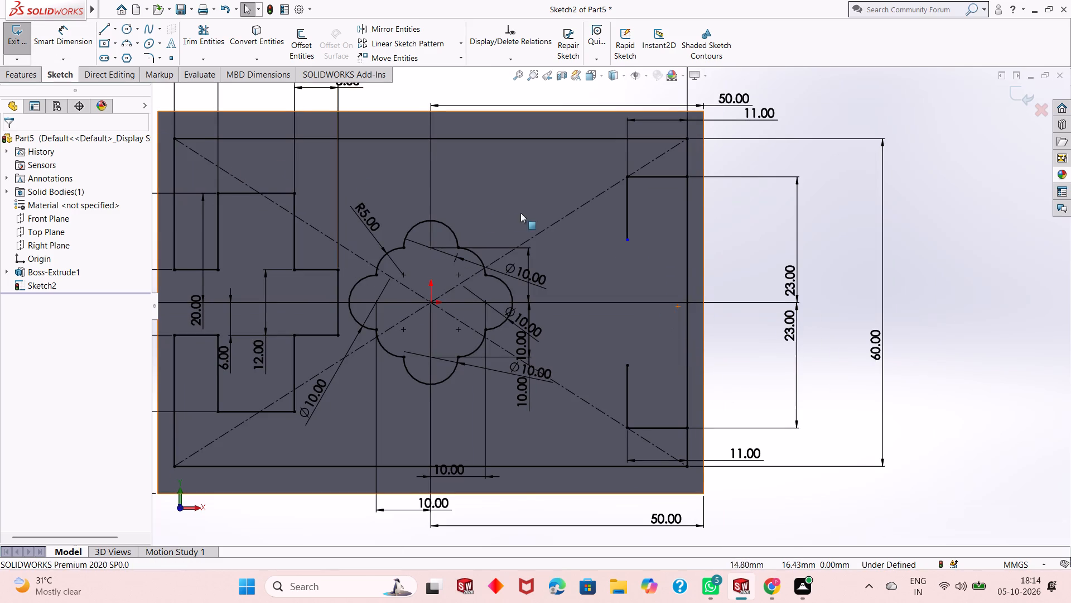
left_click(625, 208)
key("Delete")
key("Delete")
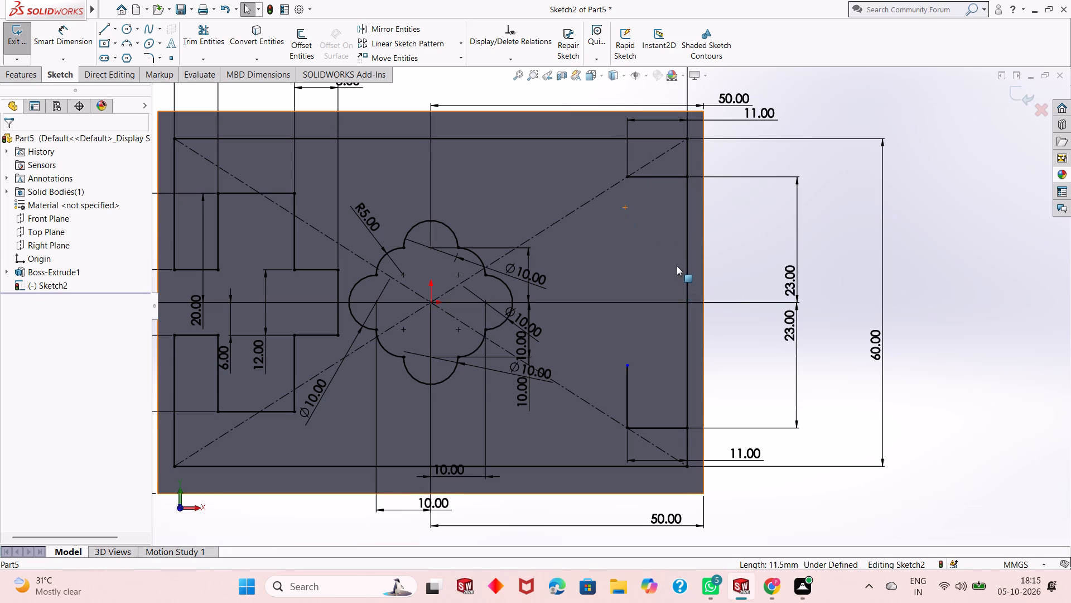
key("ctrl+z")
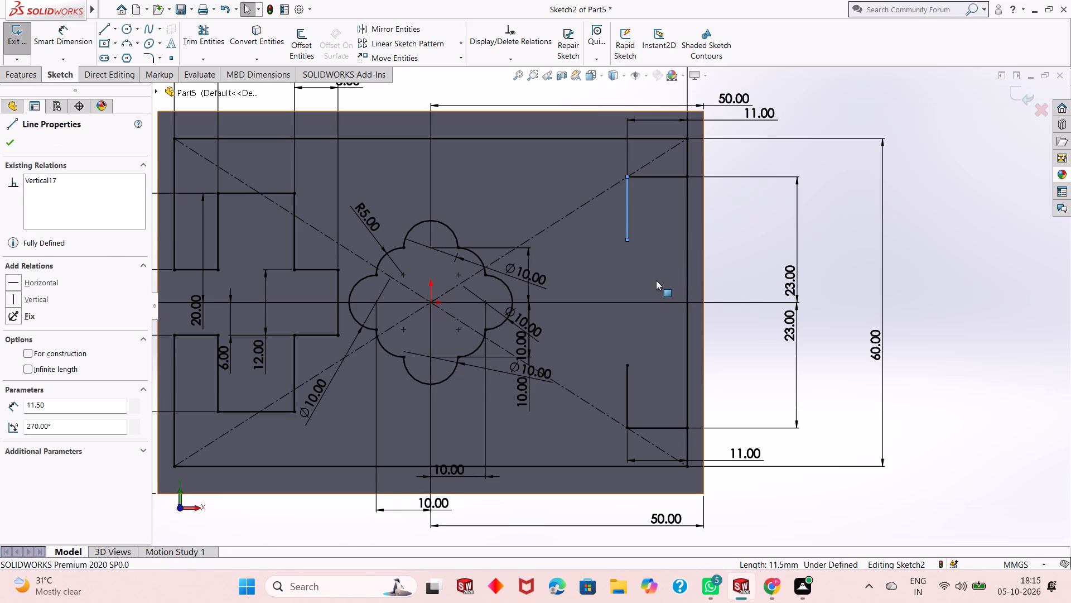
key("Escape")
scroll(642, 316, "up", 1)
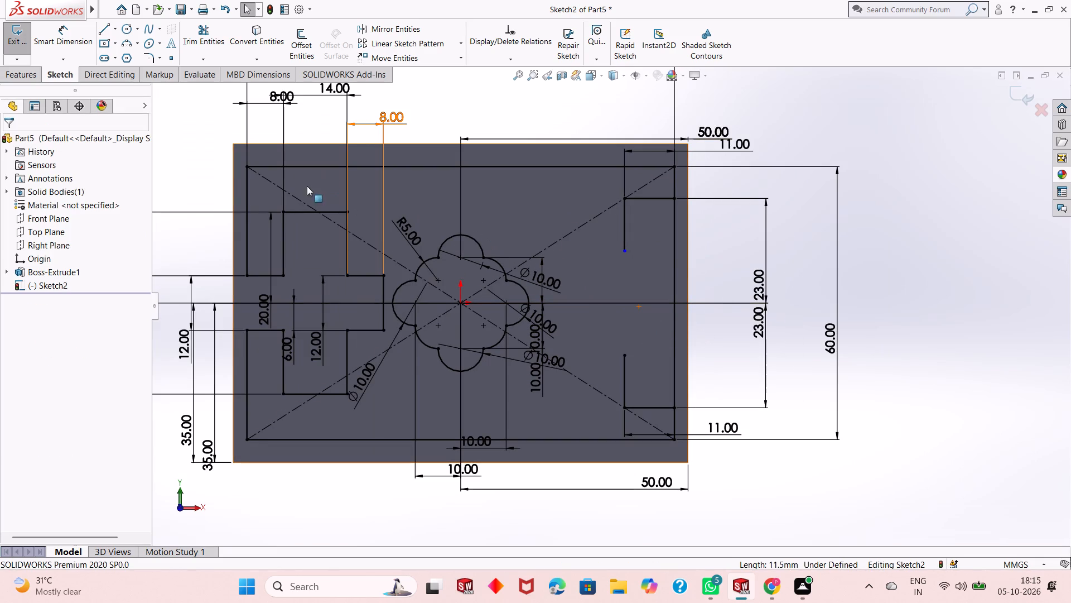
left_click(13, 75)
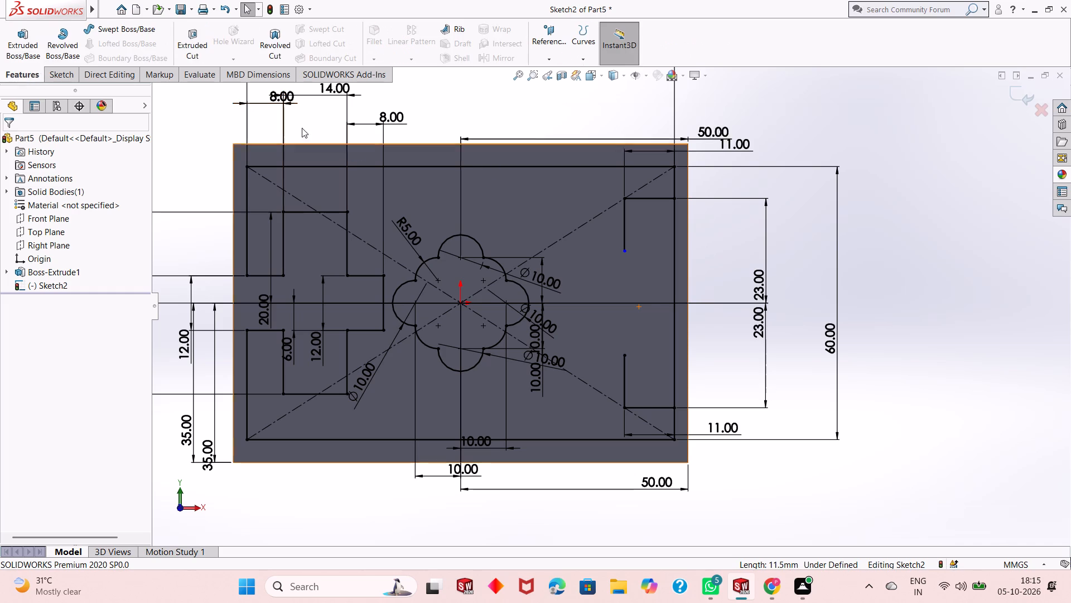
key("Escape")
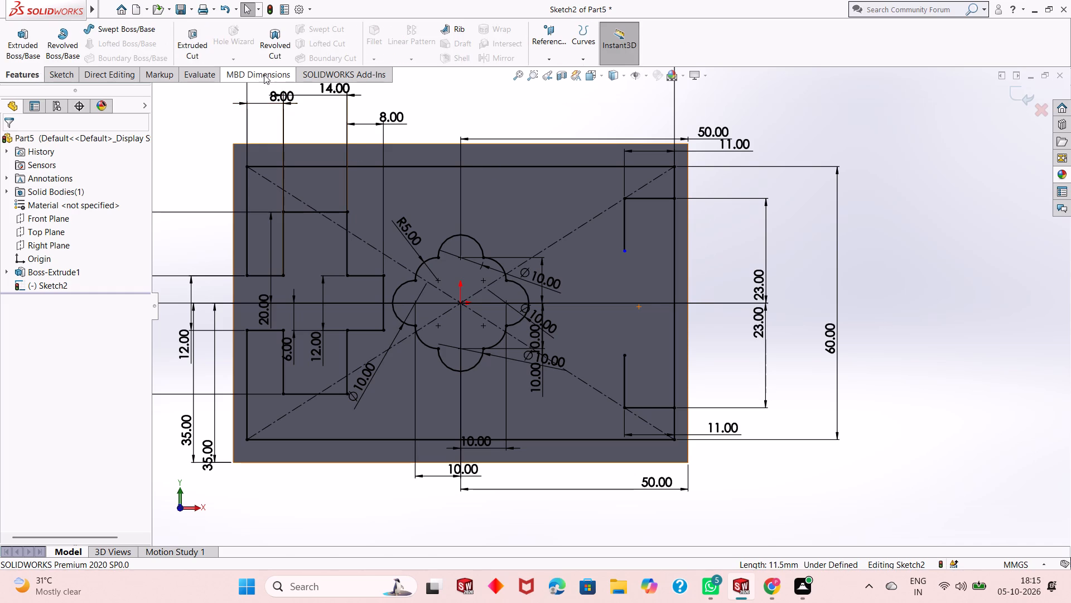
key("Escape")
Sketch a three-point arc of about 16.3 mm radius between the free ends of the two 11.5 mm vertical lines, bulging toward the flower.
left_click(48, 76)
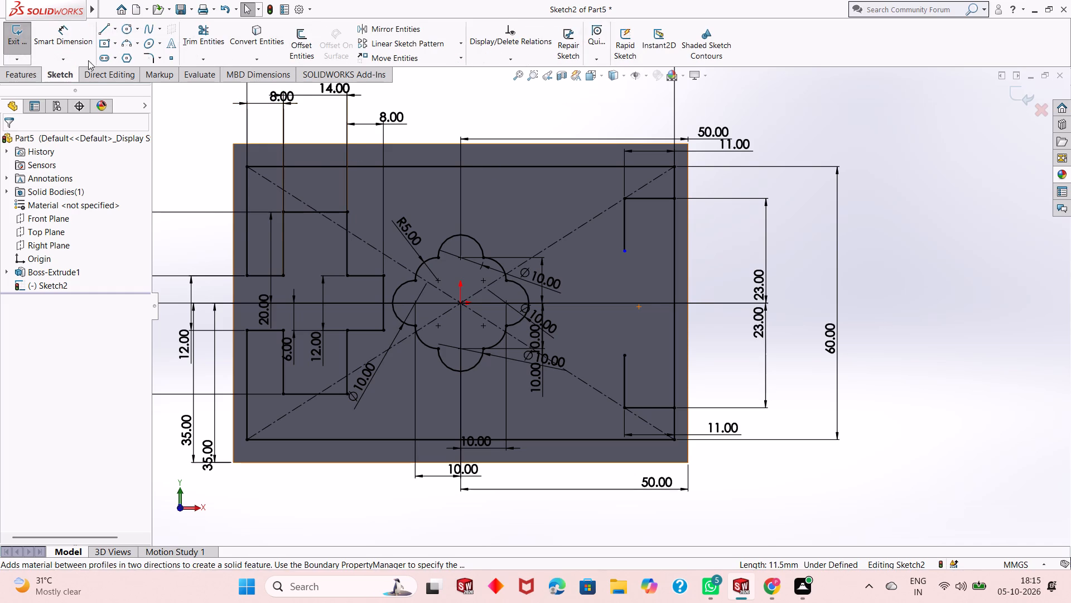
left_click(126, 45)
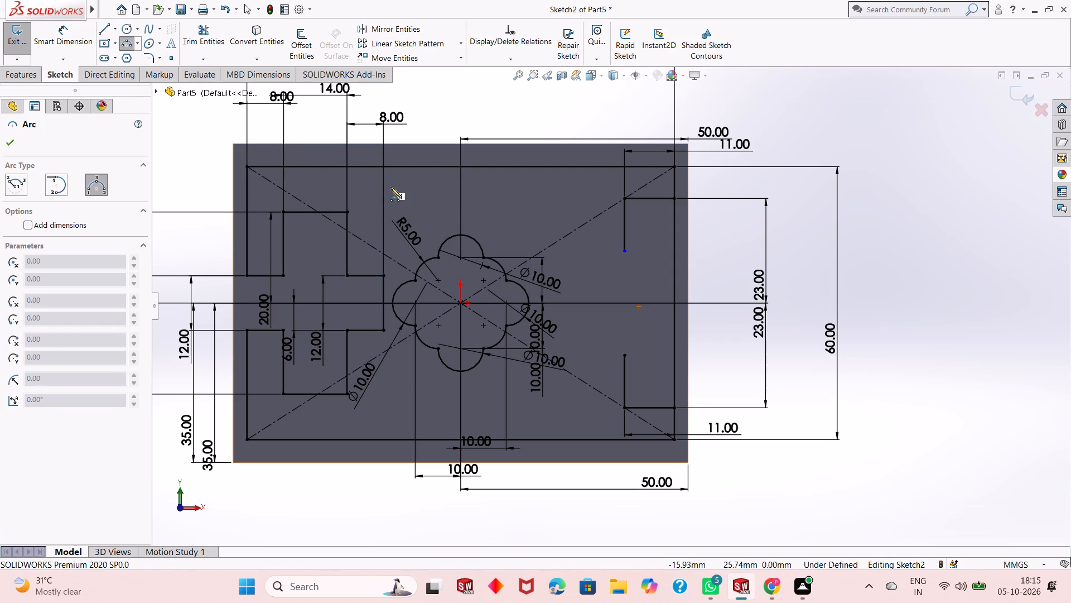
left_click(627, 252)
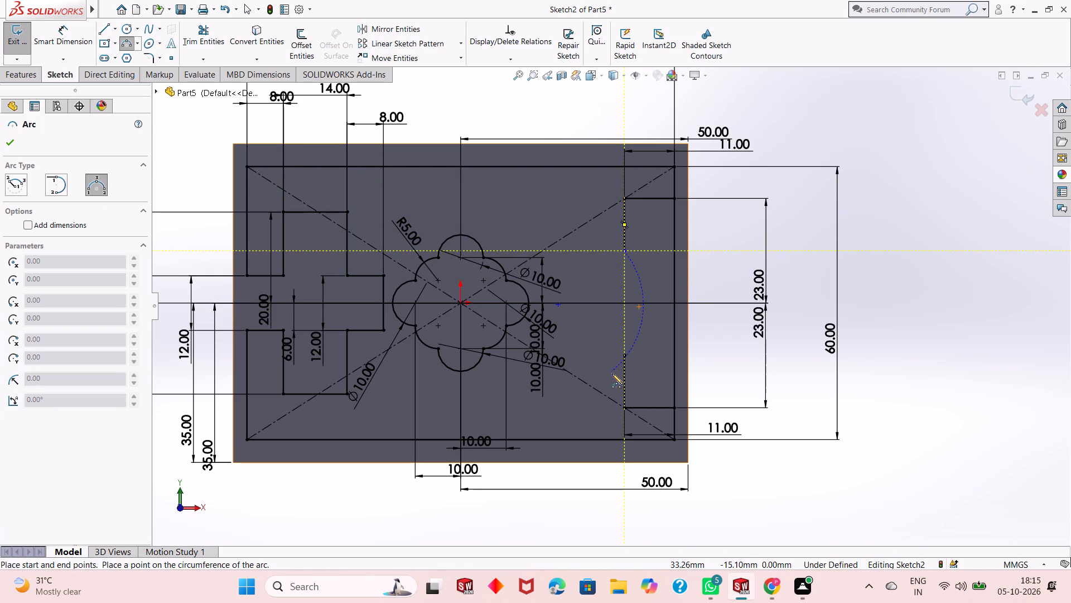
left_click(625, 355)
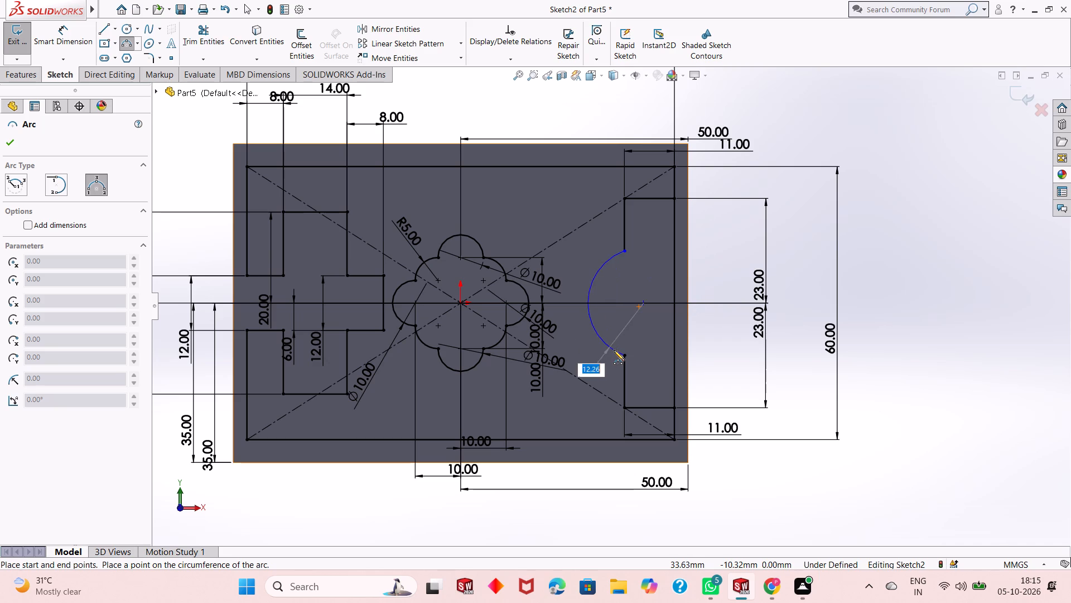
left_click(617, 342)
key("Escape")
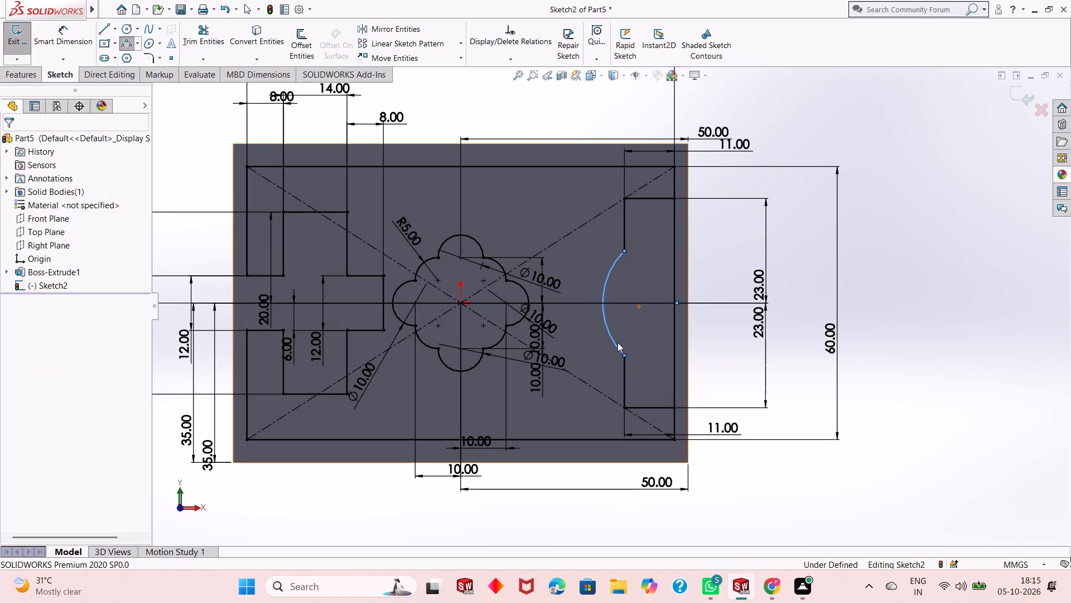
key("Escape")
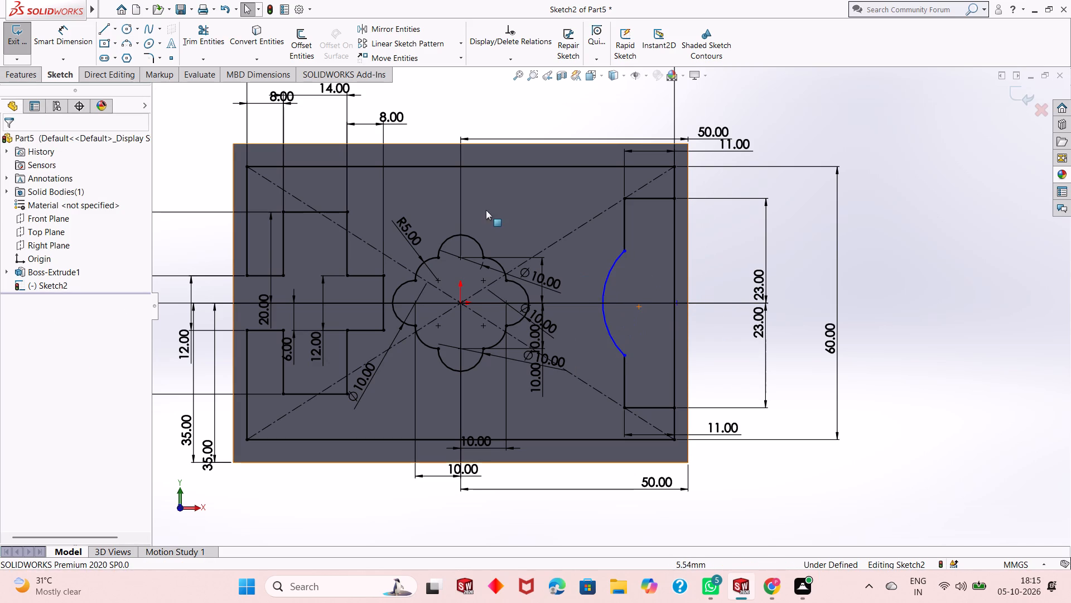
Dimension the new arc's radius, keeping its size as drawn.
left_click(77, 41)
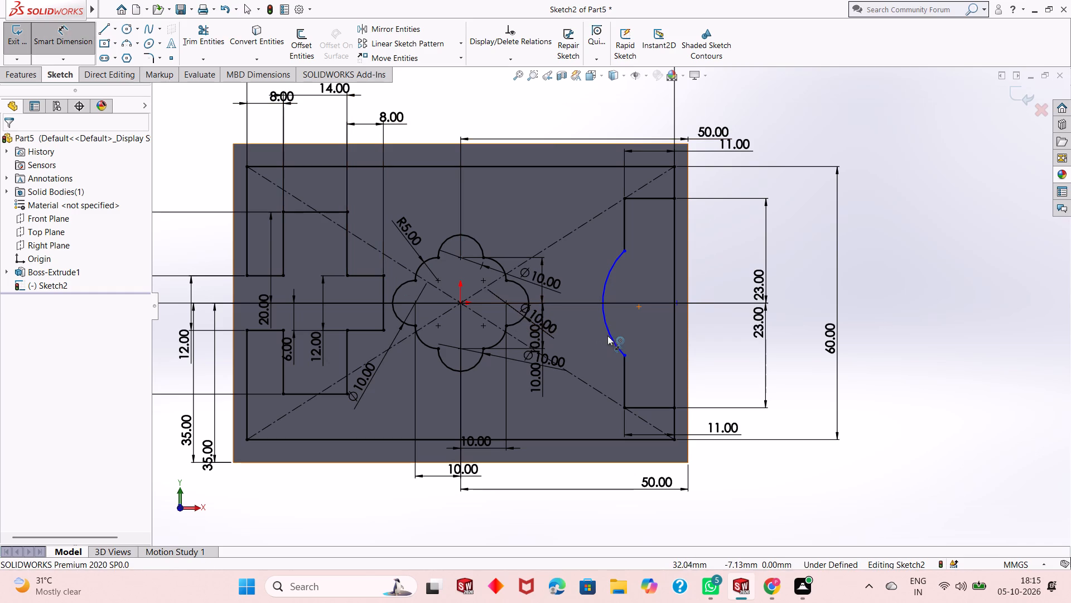
left_click(608, 336)
left_click(594, 358)
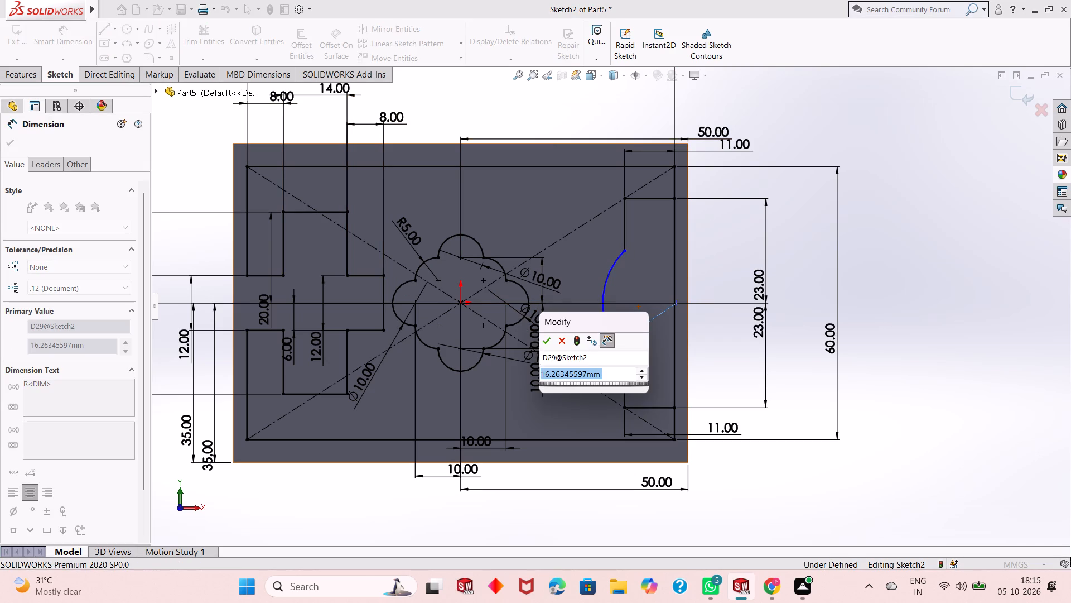
key("Return")
key("Escape")
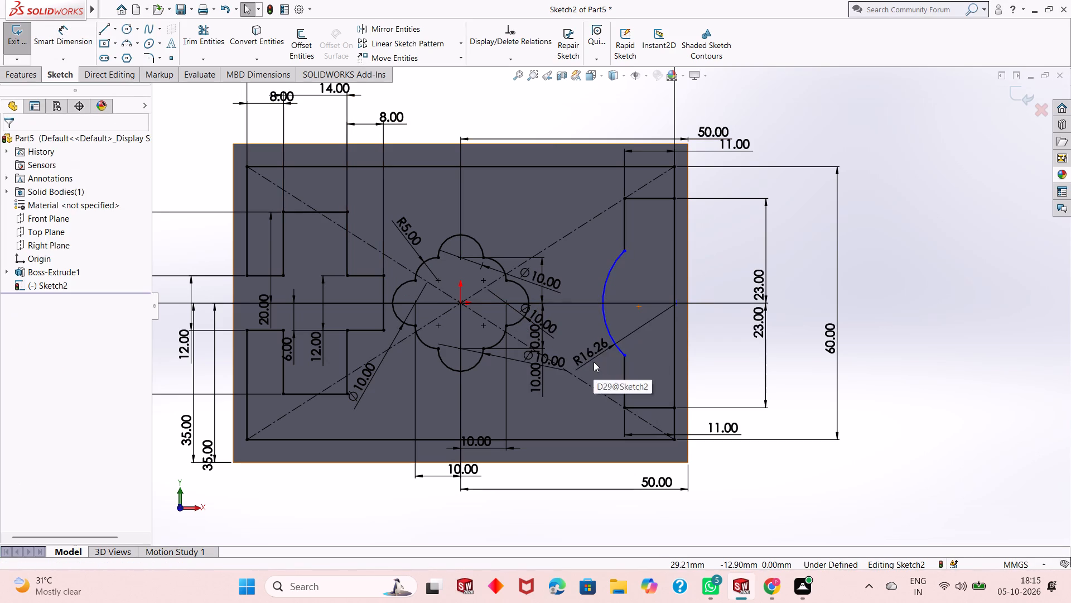
key("Escape")
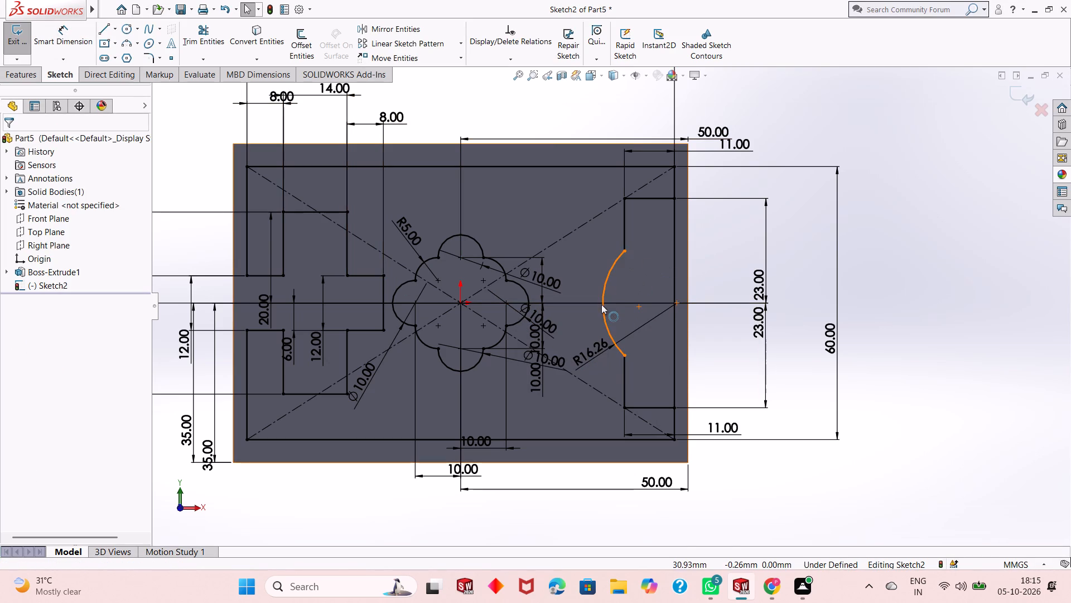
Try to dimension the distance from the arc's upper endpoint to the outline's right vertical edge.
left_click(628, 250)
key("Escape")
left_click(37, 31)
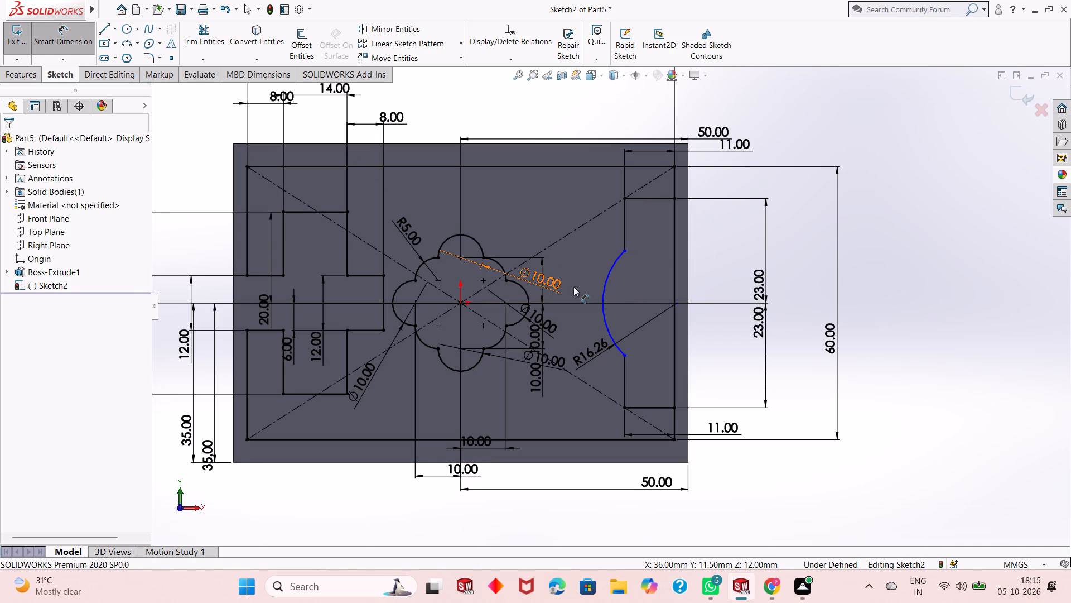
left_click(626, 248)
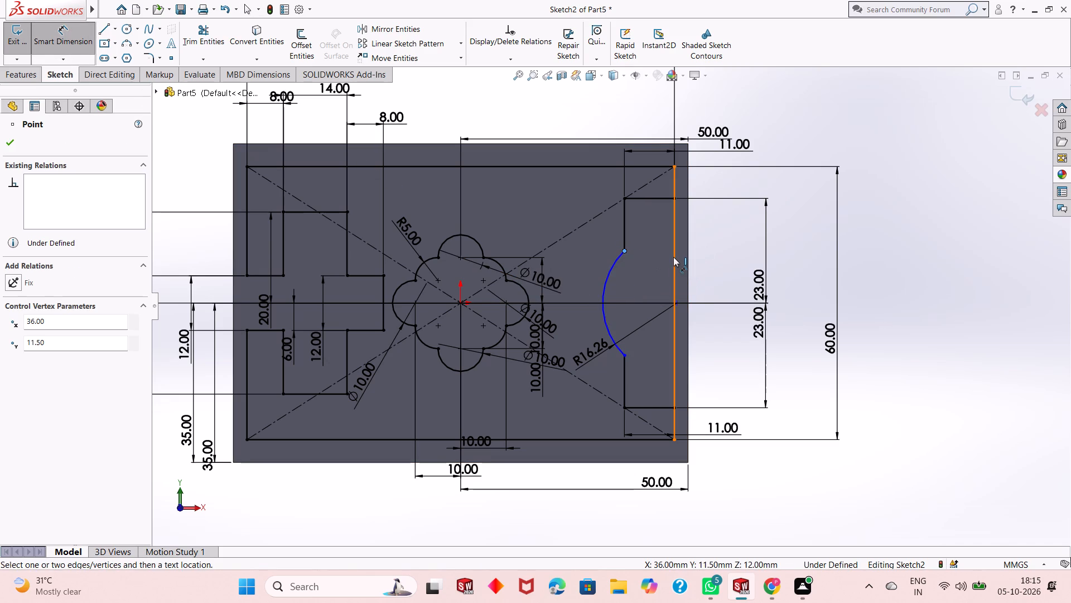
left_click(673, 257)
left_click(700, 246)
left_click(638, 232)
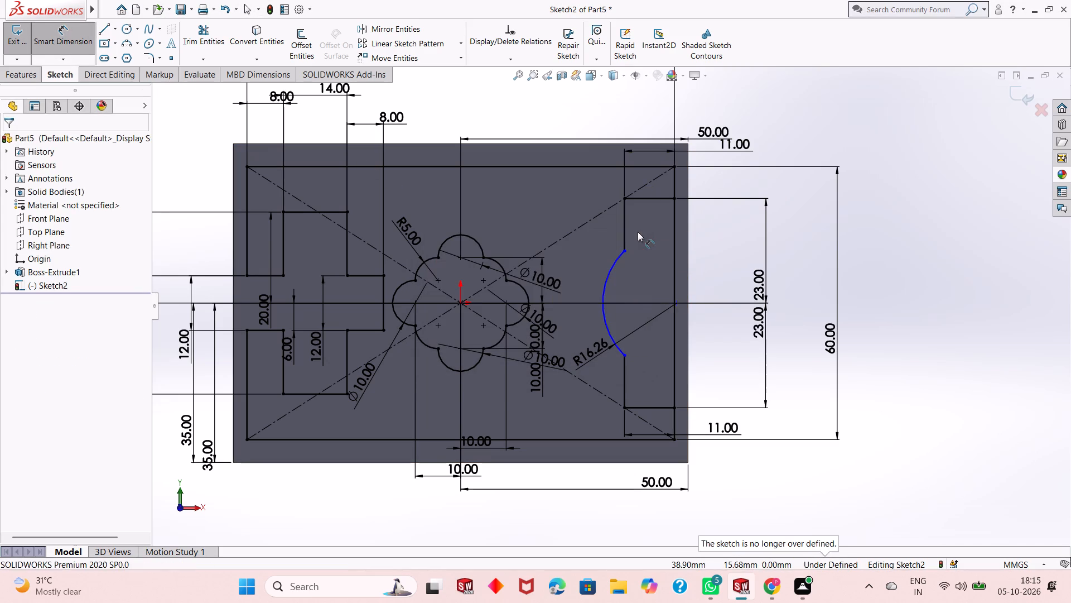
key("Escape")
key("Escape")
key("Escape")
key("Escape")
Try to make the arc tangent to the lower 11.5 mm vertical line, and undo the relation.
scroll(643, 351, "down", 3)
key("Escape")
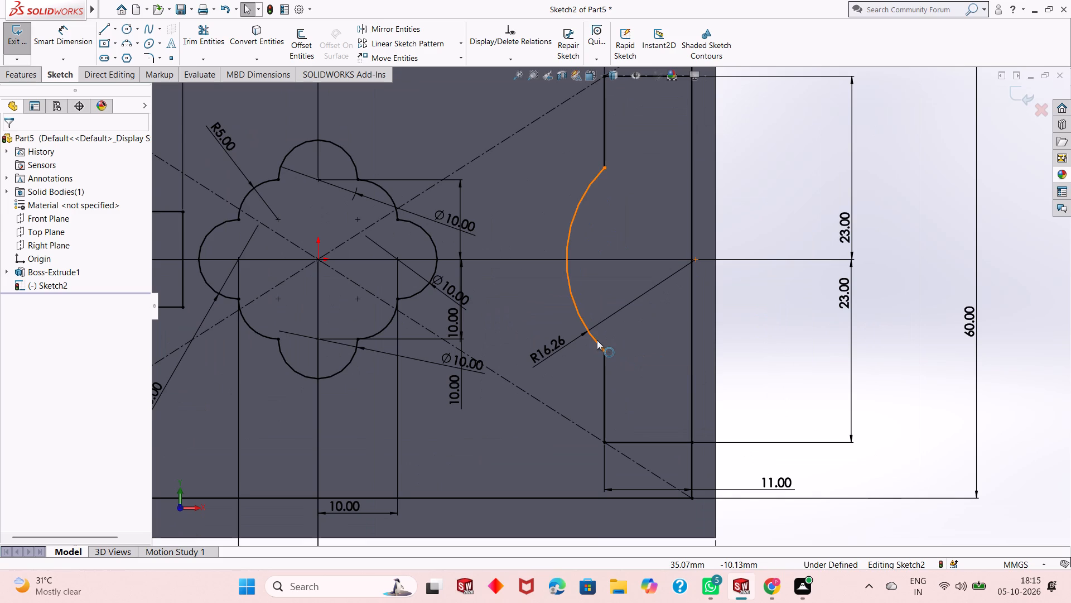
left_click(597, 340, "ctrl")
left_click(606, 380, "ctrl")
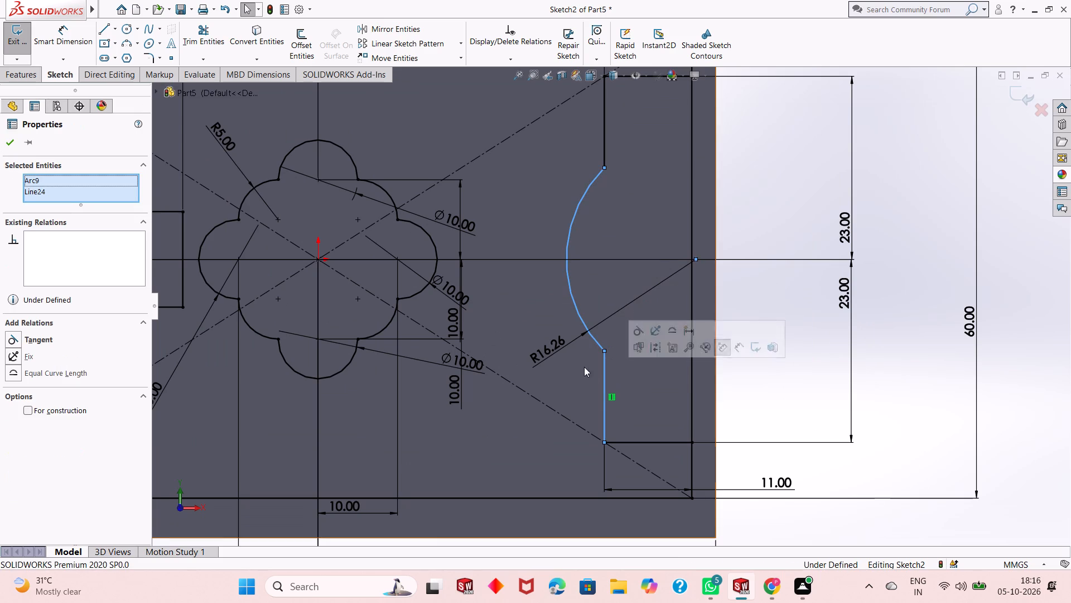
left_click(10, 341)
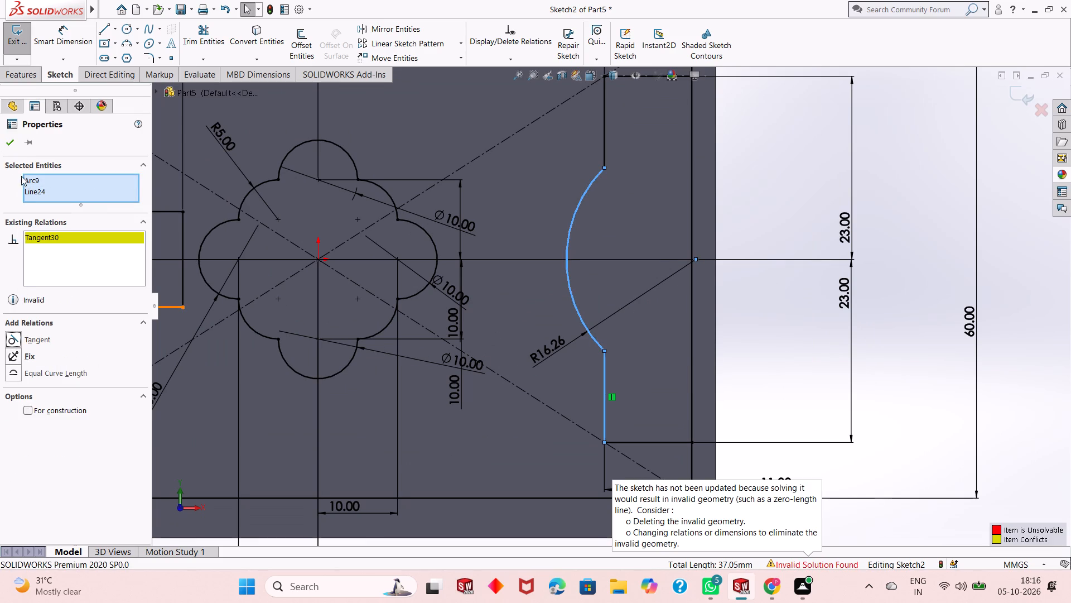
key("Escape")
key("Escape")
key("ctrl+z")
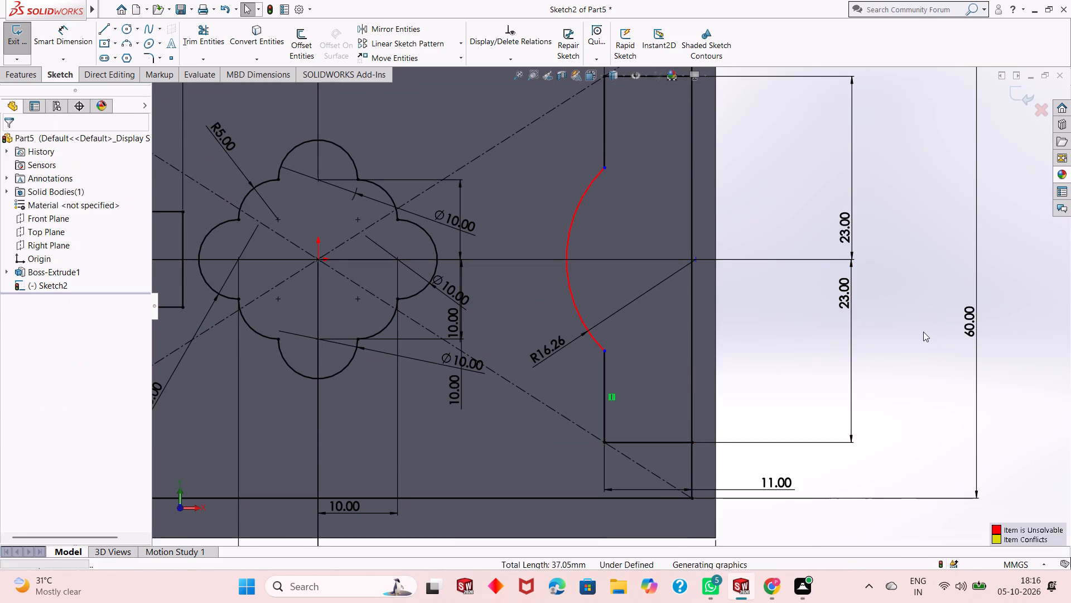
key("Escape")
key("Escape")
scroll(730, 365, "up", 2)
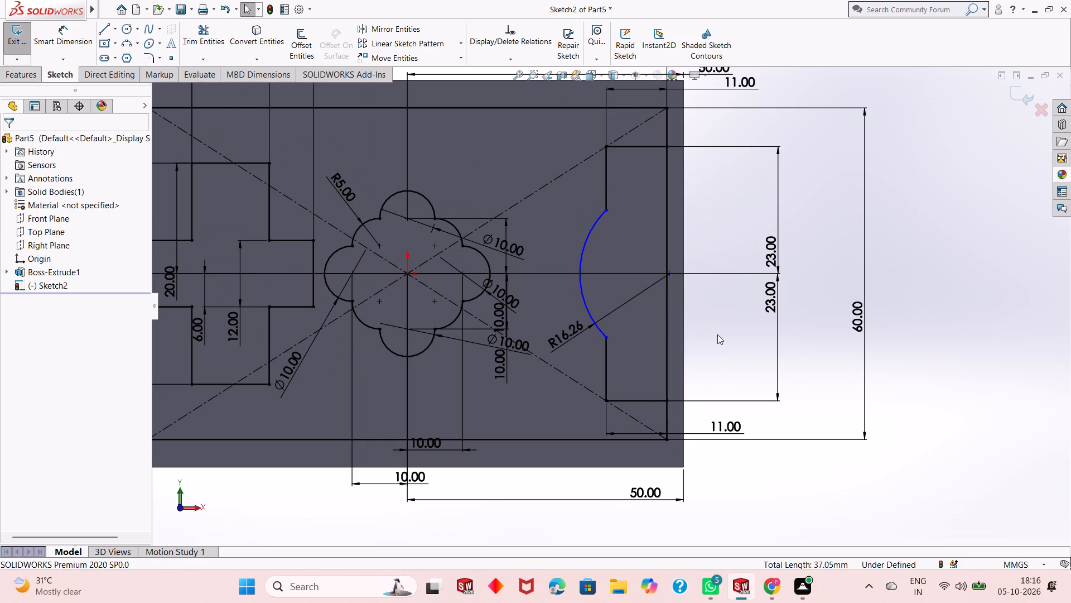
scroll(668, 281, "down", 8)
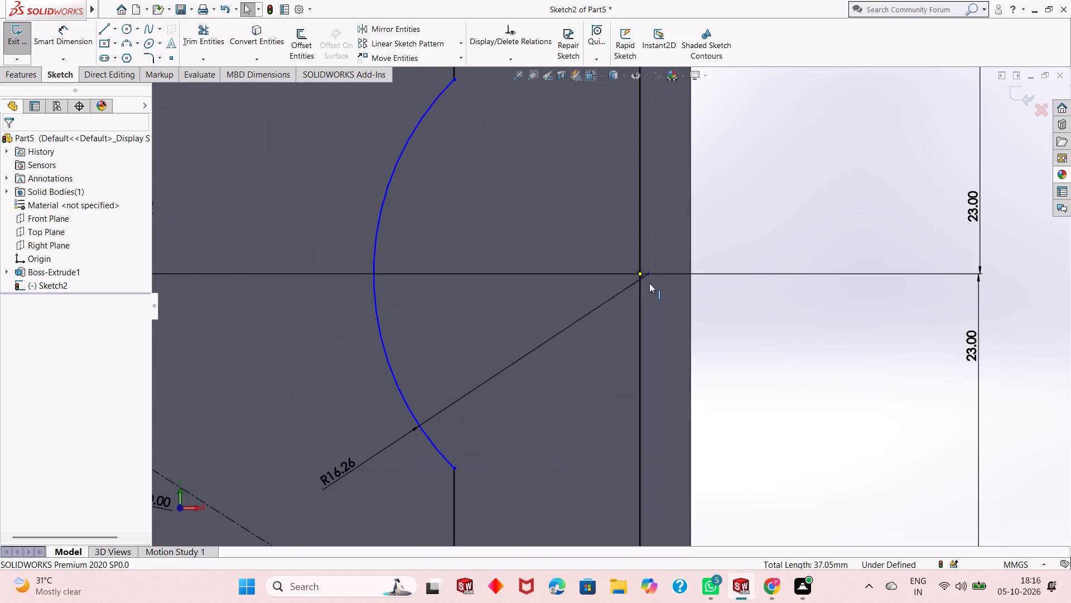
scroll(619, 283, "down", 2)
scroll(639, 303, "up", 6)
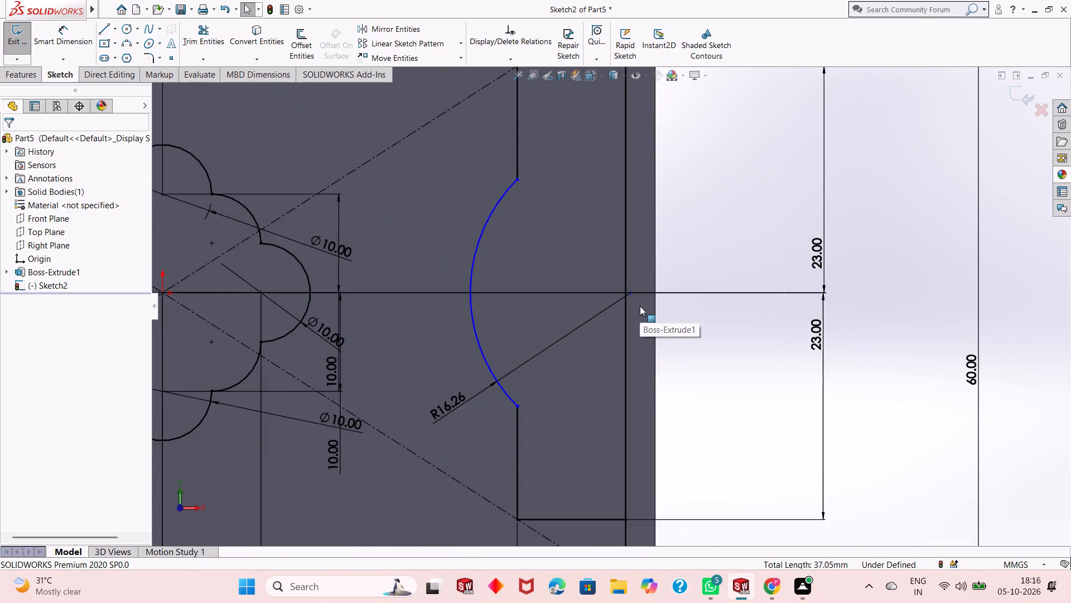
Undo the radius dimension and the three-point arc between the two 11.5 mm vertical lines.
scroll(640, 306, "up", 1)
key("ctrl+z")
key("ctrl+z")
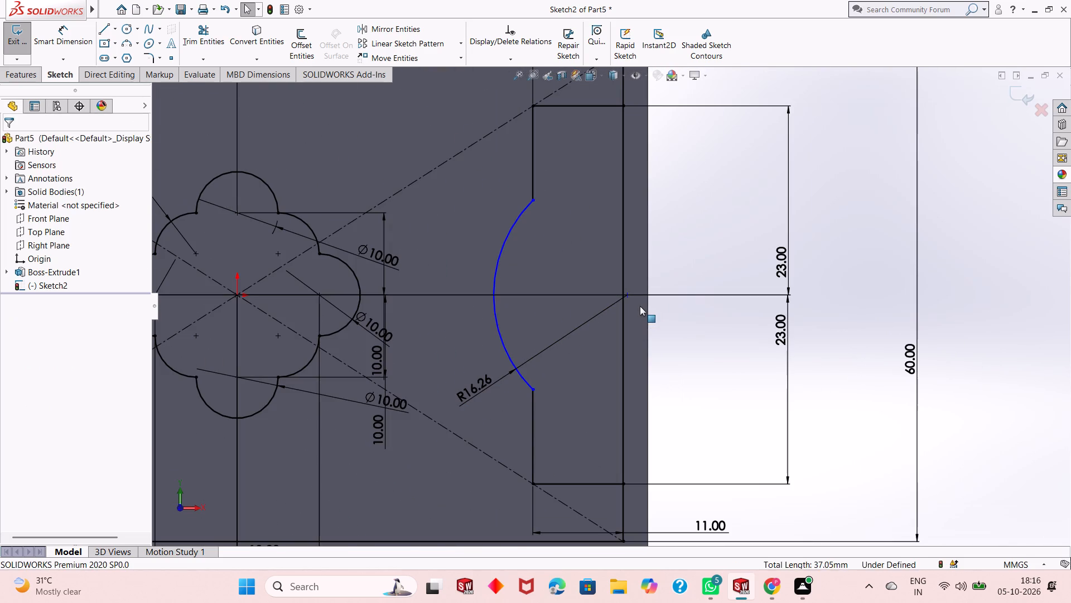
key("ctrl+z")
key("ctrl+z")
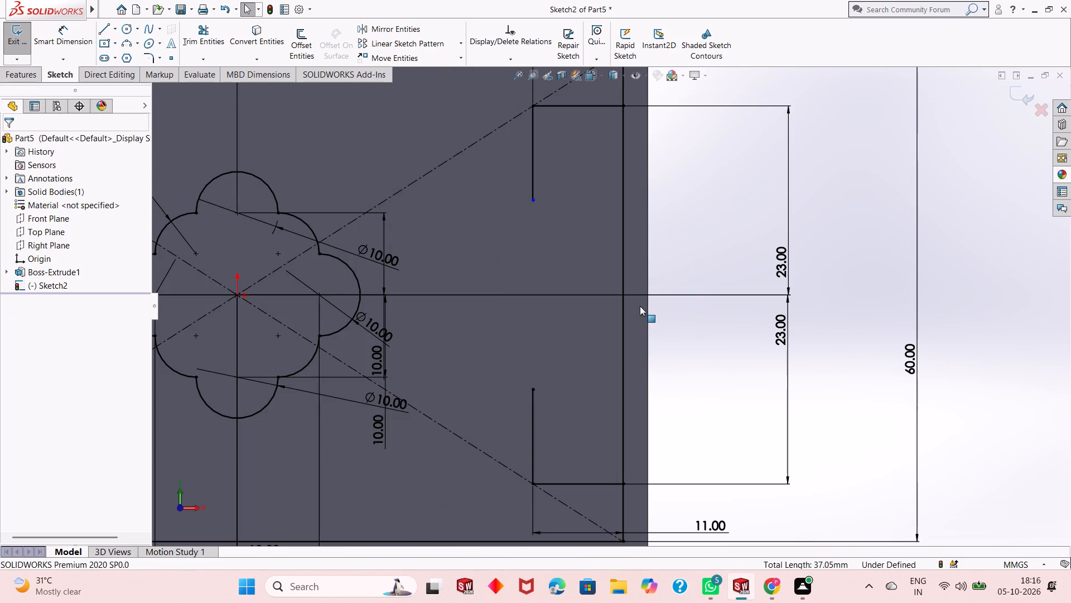
Sketch a three-point arc of about 16.3 mm radius between the free ends of the two vertical lines, bulging toward the flower.
left_click(129, 42)
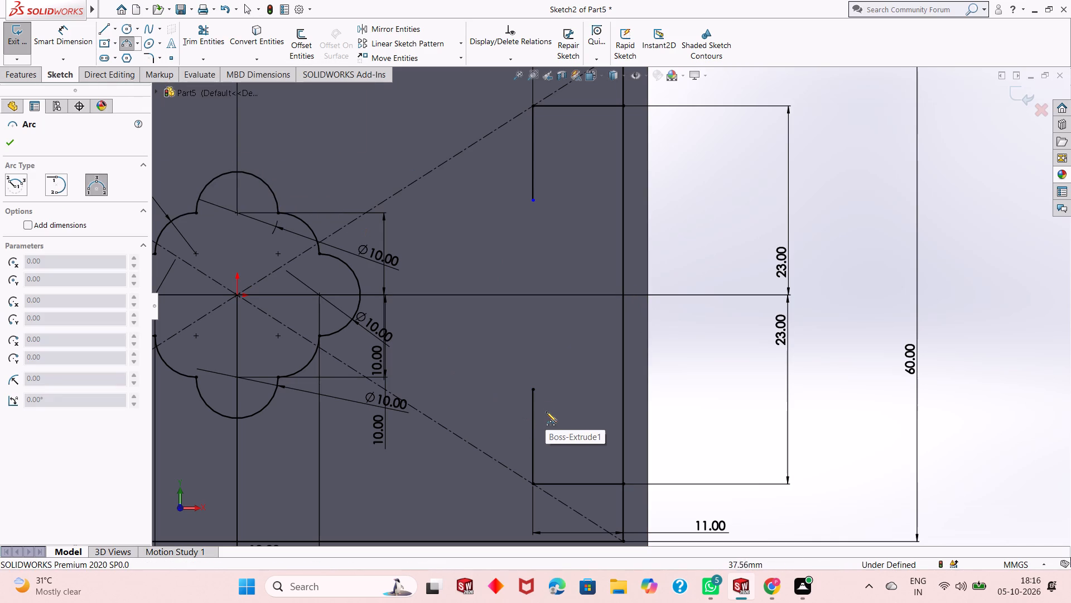
left_click(534, 393)
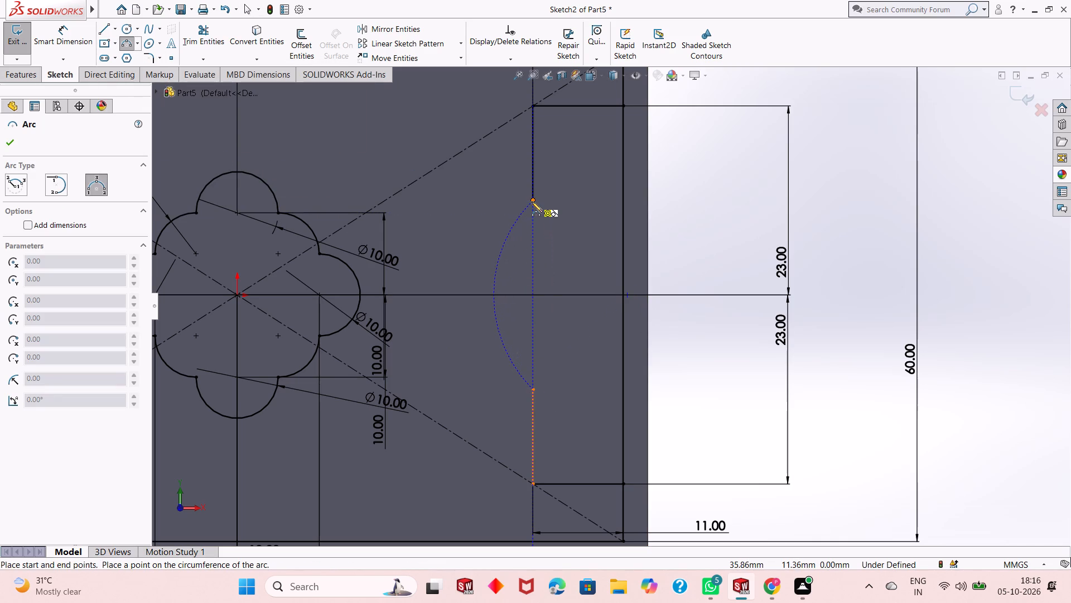
left_click(532, 200)
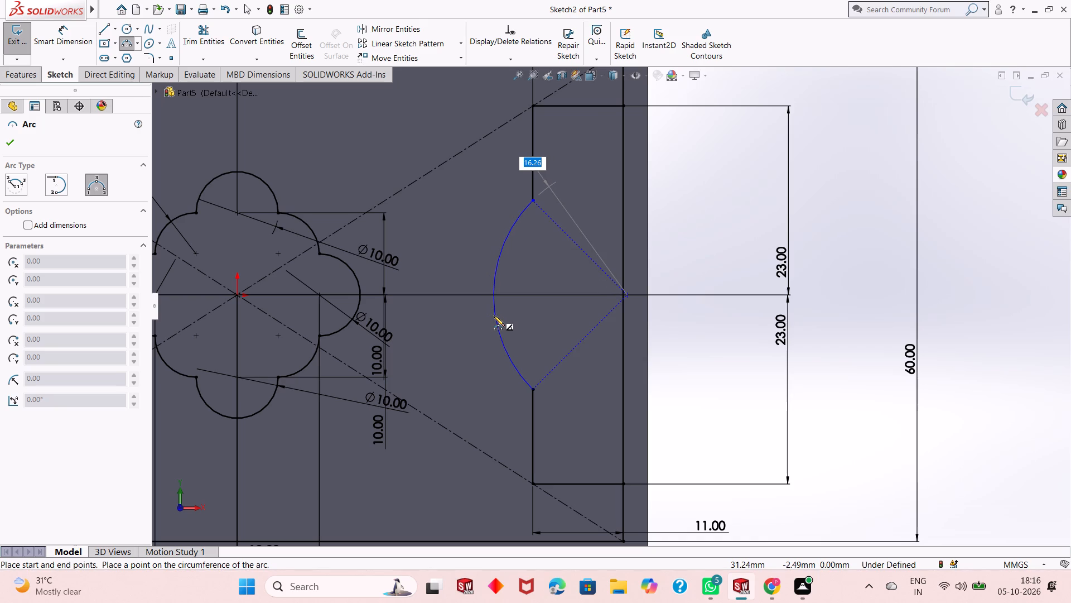
left_click(494, 315)
Dimension the redrawn arc's radius, keeping its size as drawn.
left_click(65, 39)
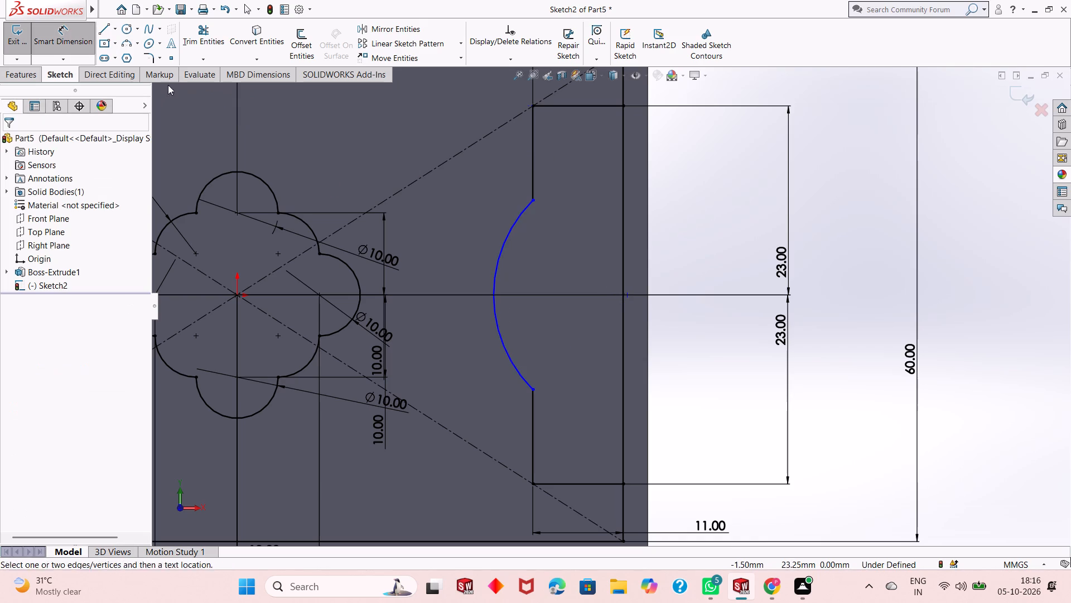
left_click(502, 342)
left_click(438, 430)
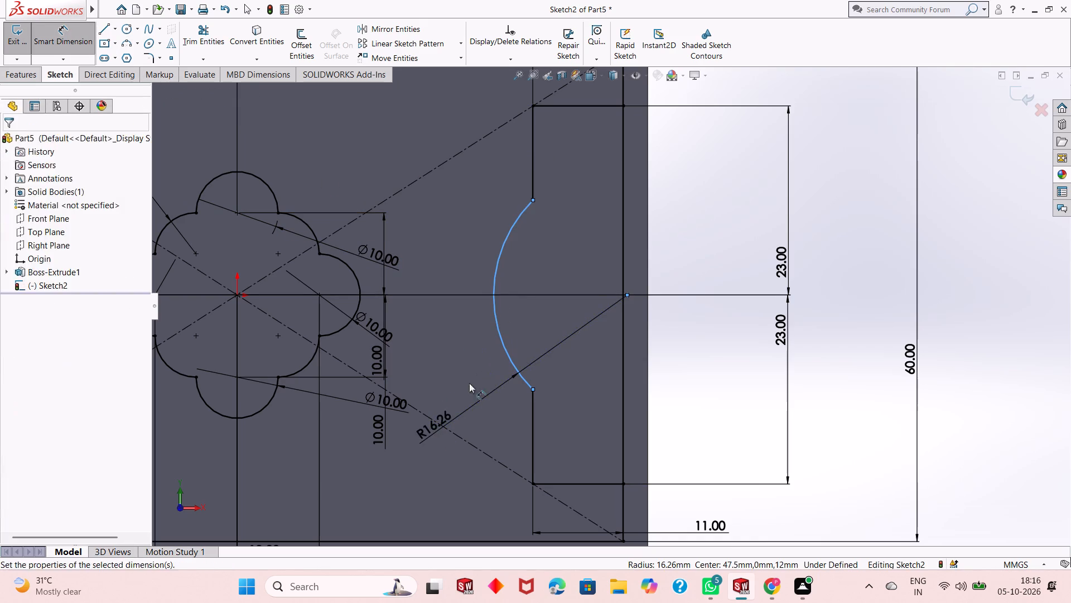
left_click(388, 415)
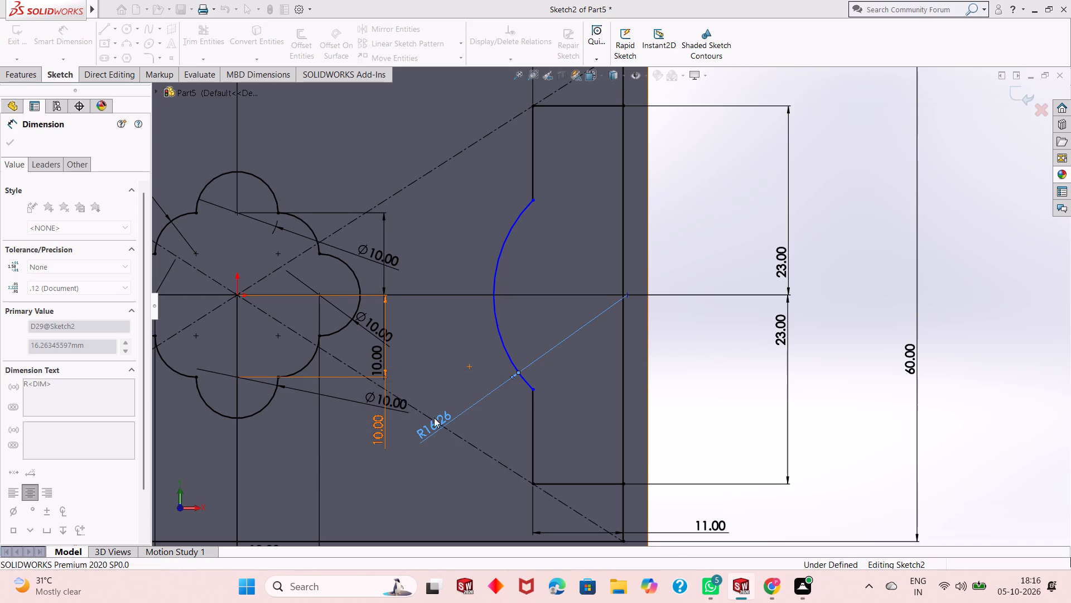
scroll(525, 382, "up", 2)
scroll(548, 335, "up", 1)
right_click(786, 289)
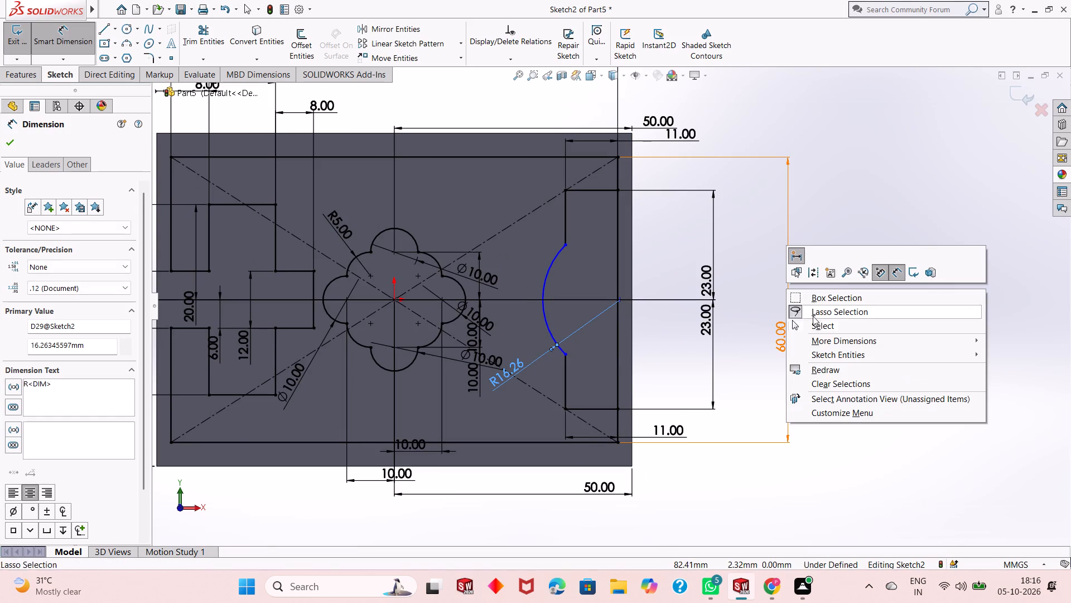
left_click(814, 326)
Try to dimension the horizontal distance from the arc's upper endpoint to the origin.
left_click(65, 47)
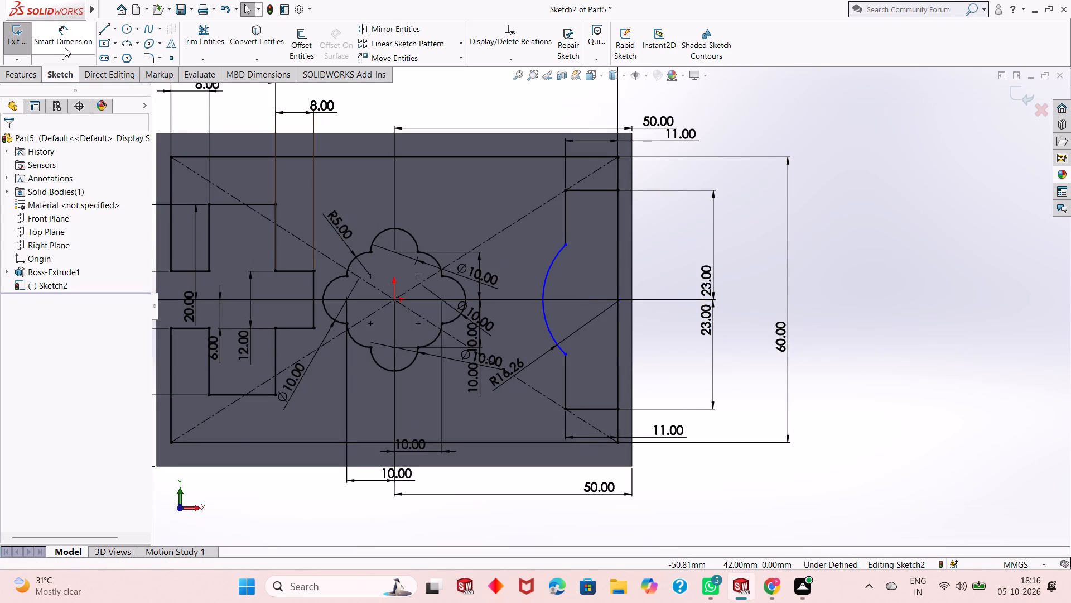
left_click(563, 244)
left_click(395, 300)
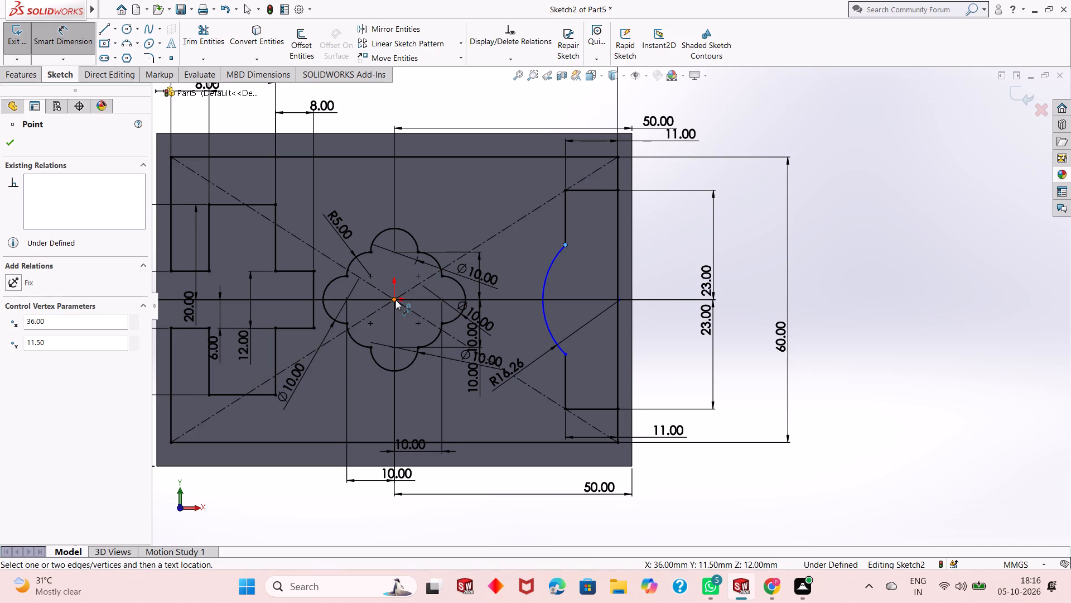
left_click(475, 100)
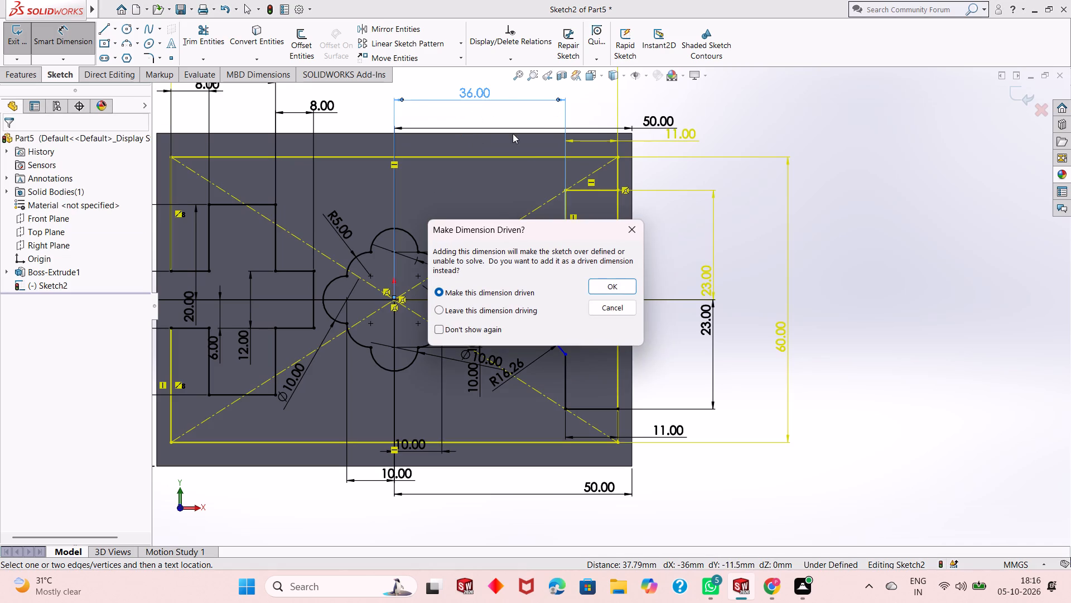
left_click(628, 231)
Dimension the vertical distance from the arc's upper endpoint to the origin, keeping it as drawn.
left_click(565, 244)
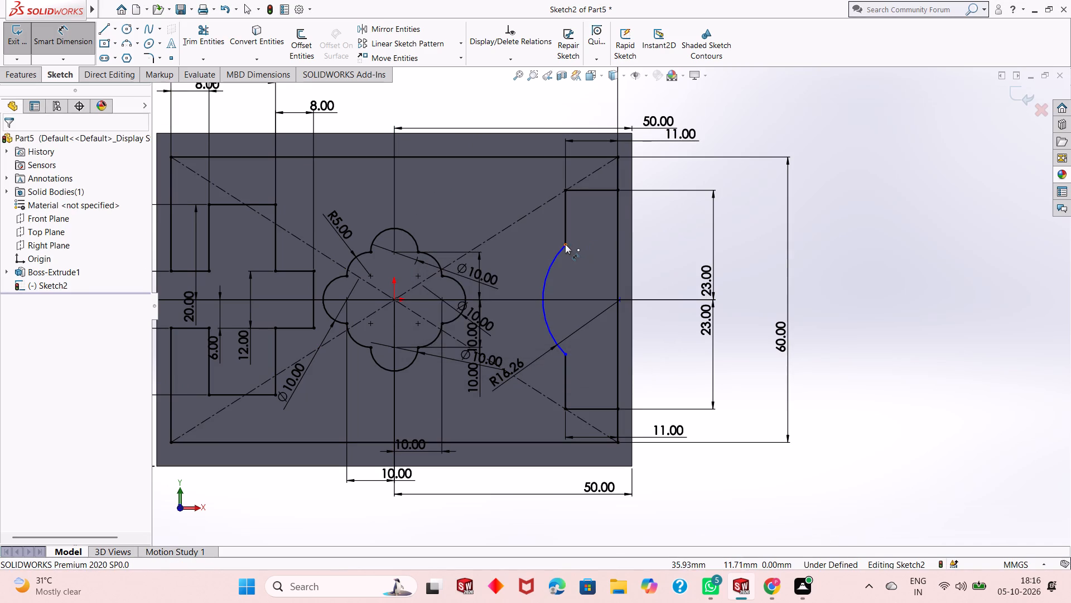
left_click(393, 302)
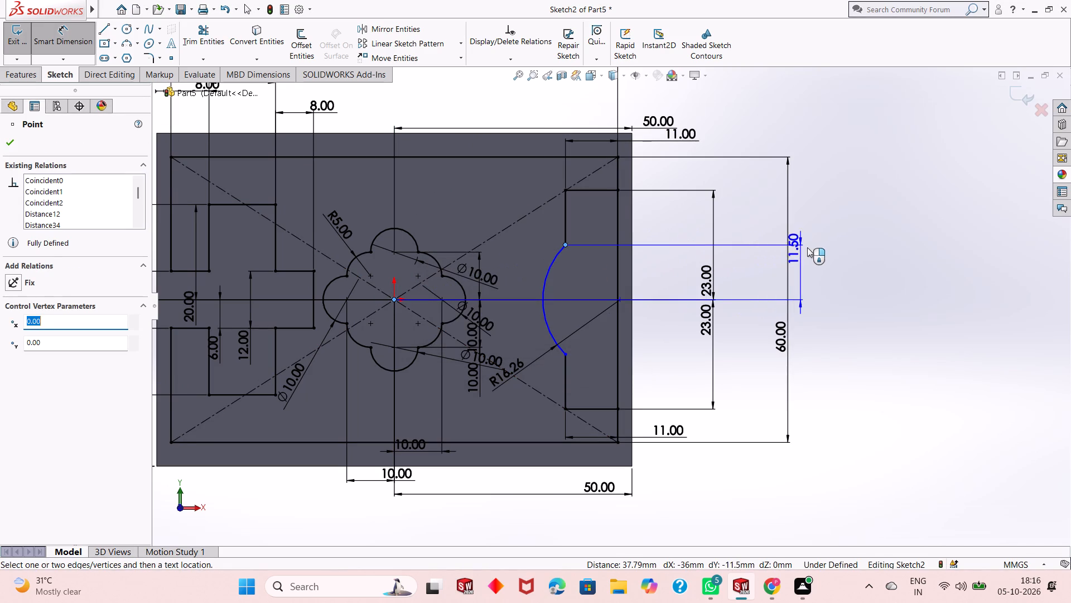
left_click(810, 246)
left_click(765, 231)
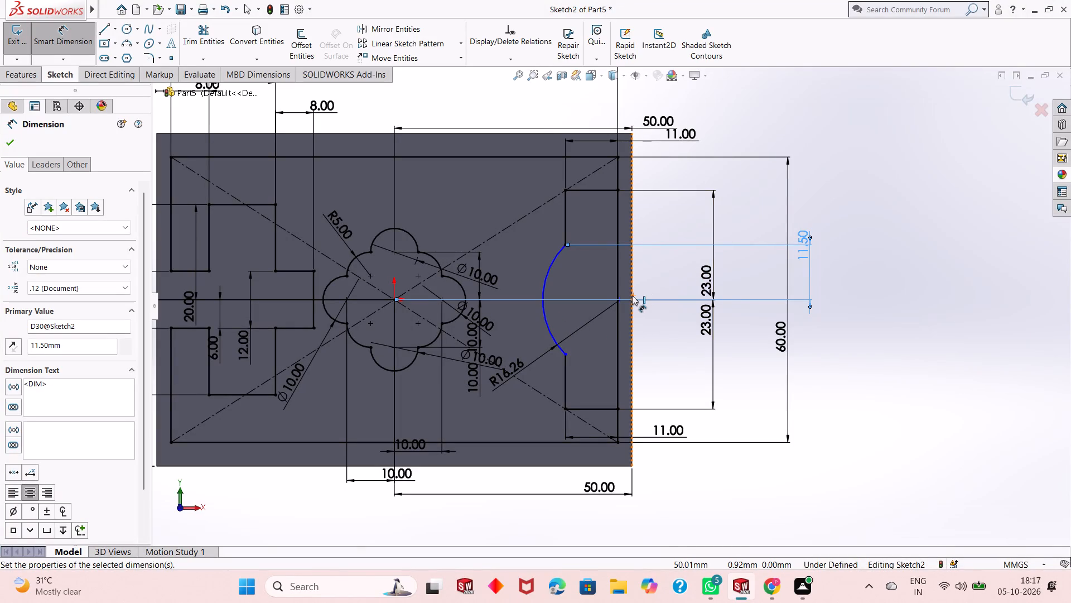
key("Escape")
key("Escape")
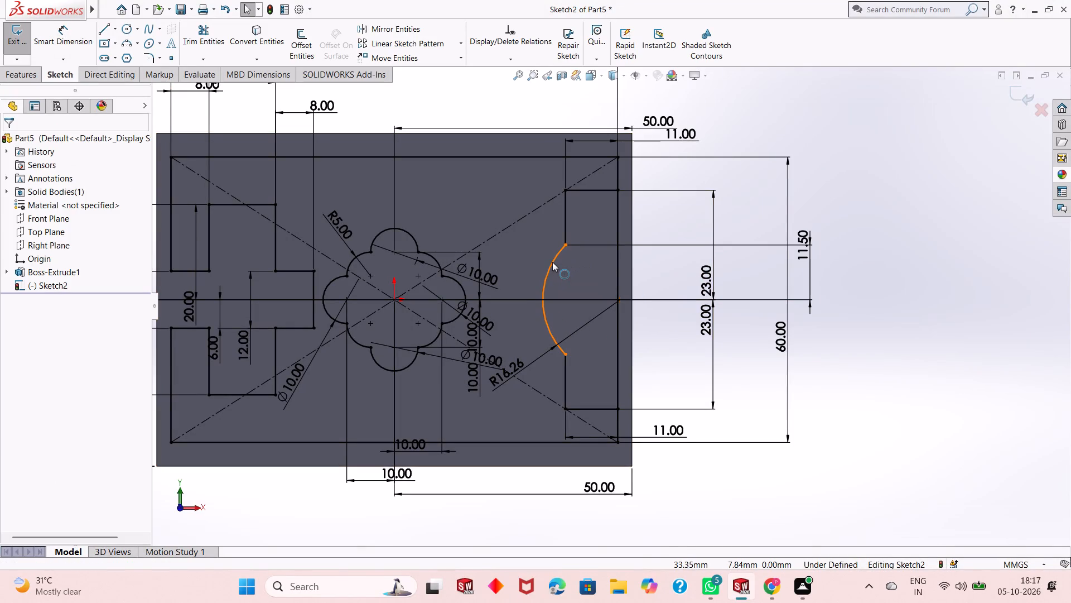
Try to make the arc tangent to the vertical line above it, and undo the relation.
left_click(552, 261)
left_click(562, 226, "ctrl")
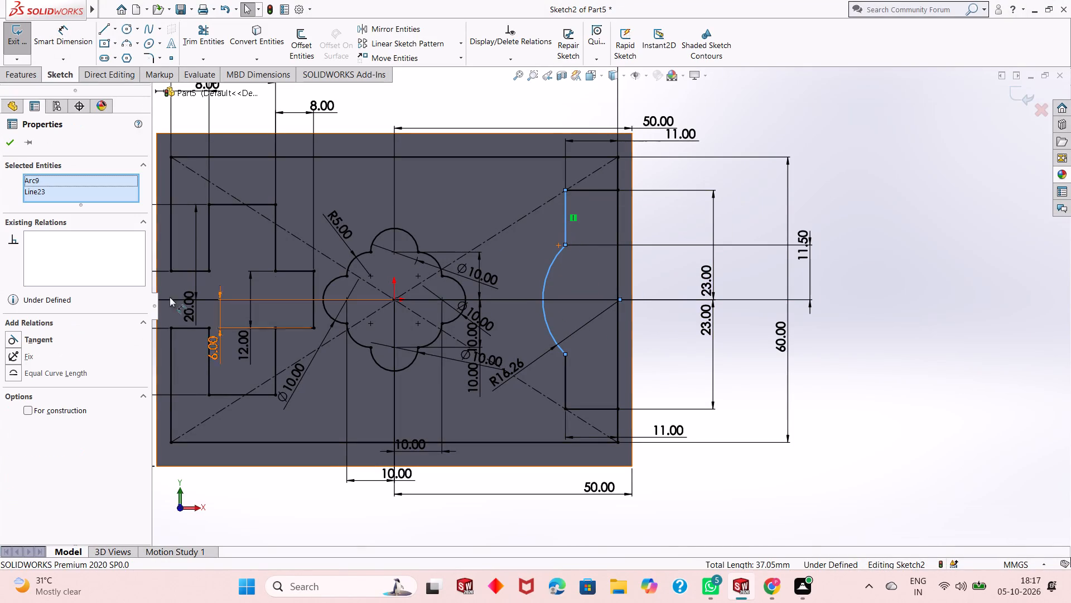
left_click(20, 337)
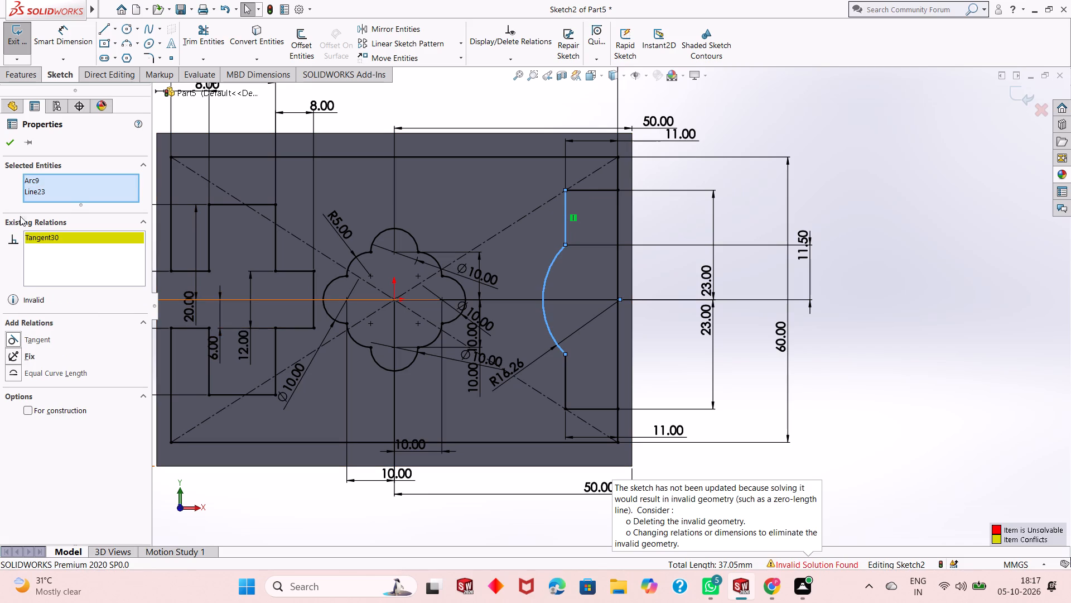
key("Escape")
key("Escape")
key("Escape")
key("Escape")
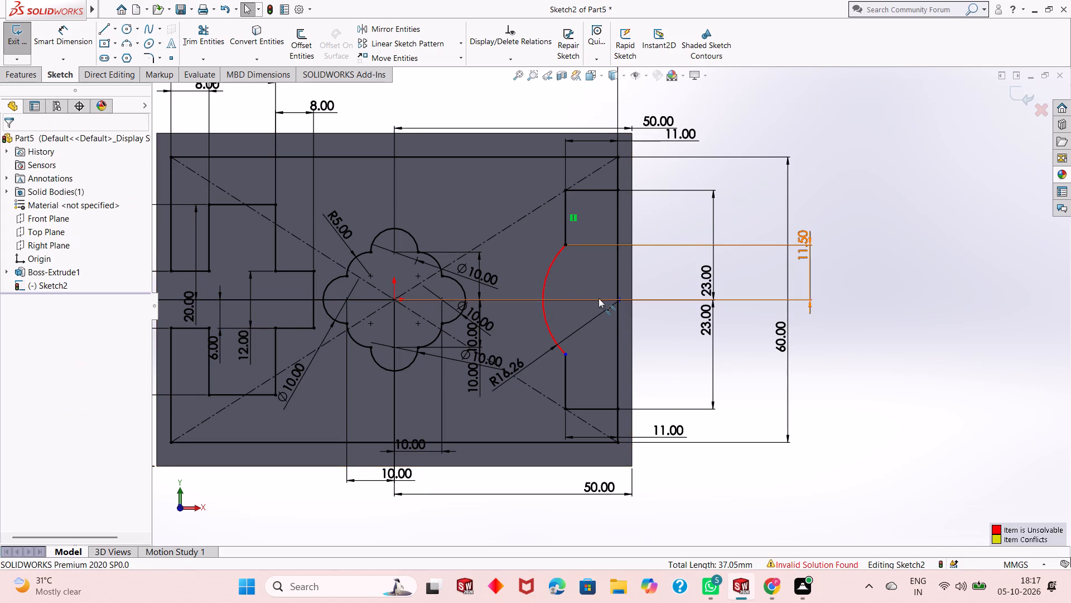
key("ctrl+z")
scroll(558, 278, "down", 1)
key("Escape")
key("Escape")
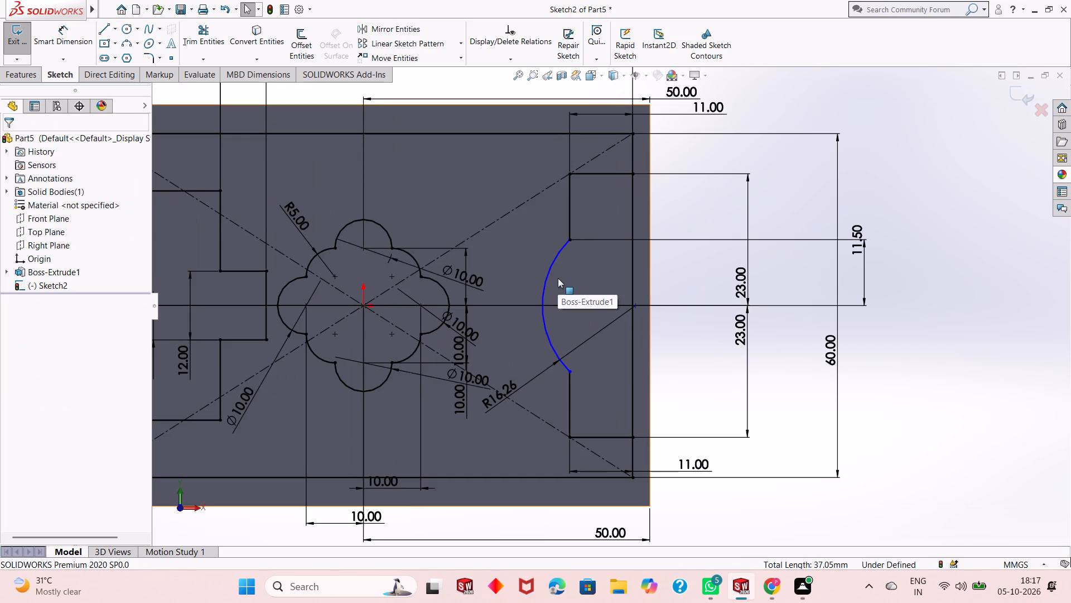
Dimension the vertical distance between the arc's centre point and its lower endpoint, keeping it as drawn.
scroll(565, 299, "down", 1)
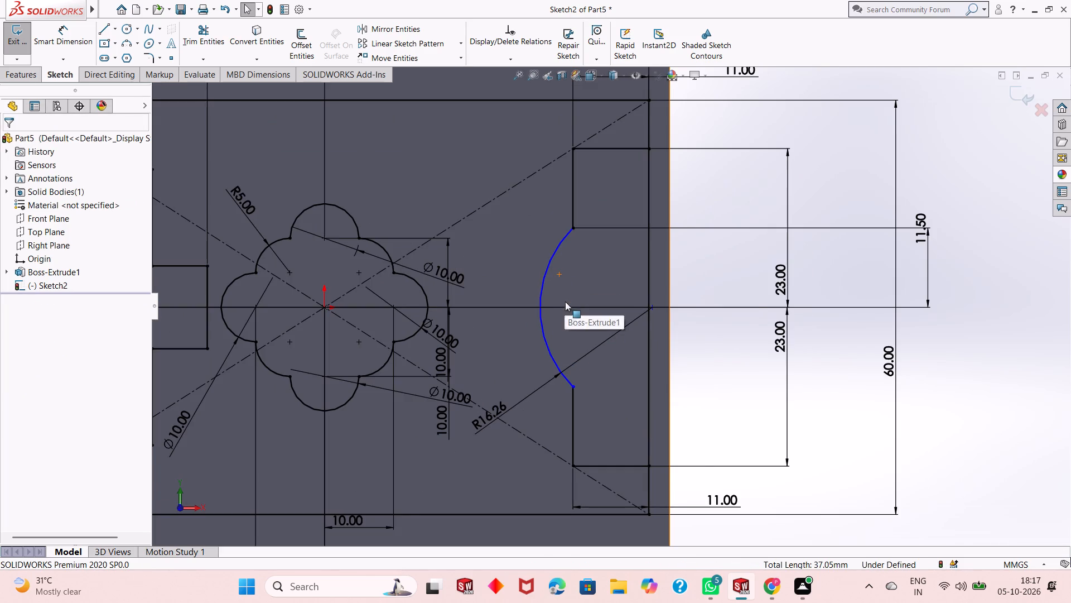
scroll(568, 315, "up", 3)
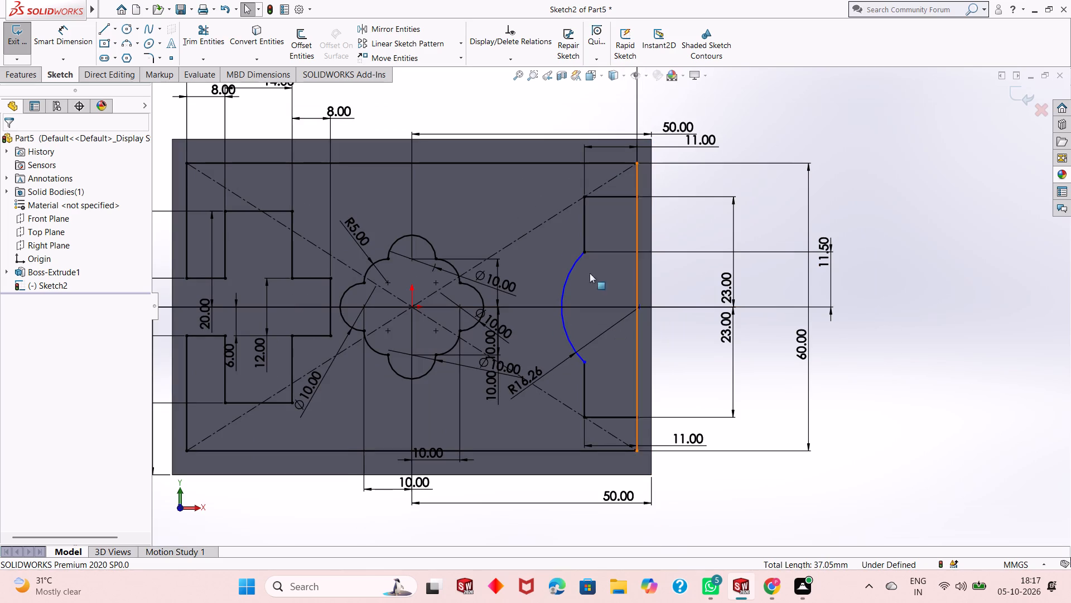
left_click(59, 41)
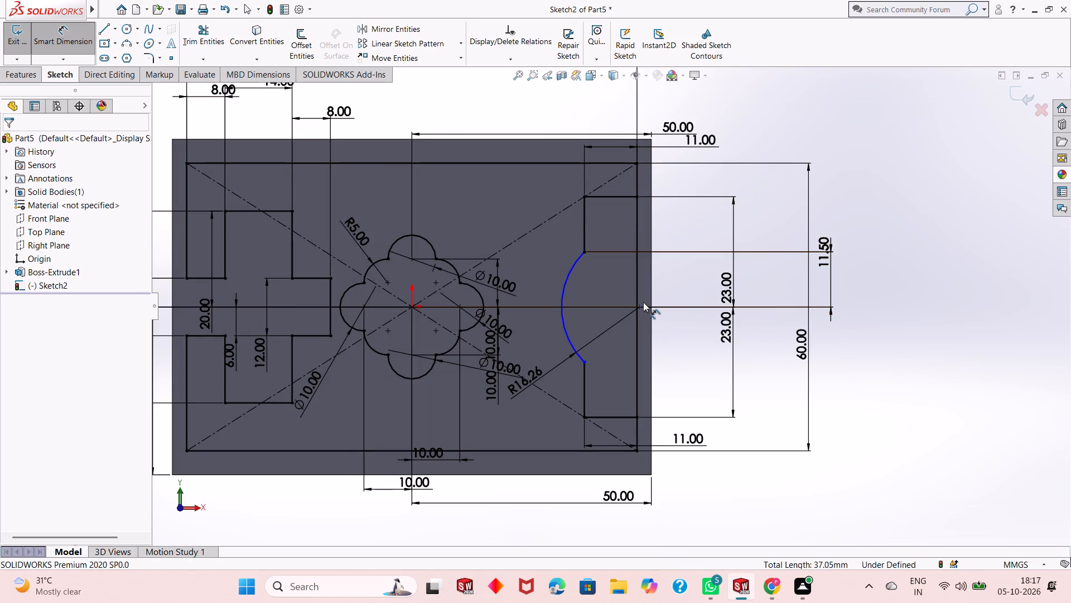
left_click(640, 307)
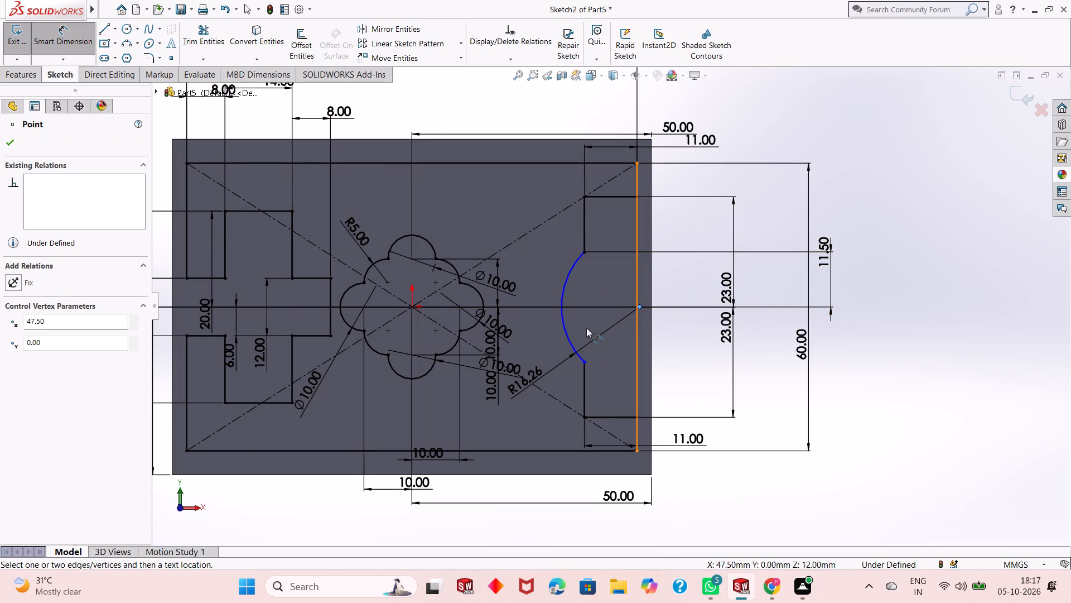
left_click(587, 361)
left_click(677, 356)
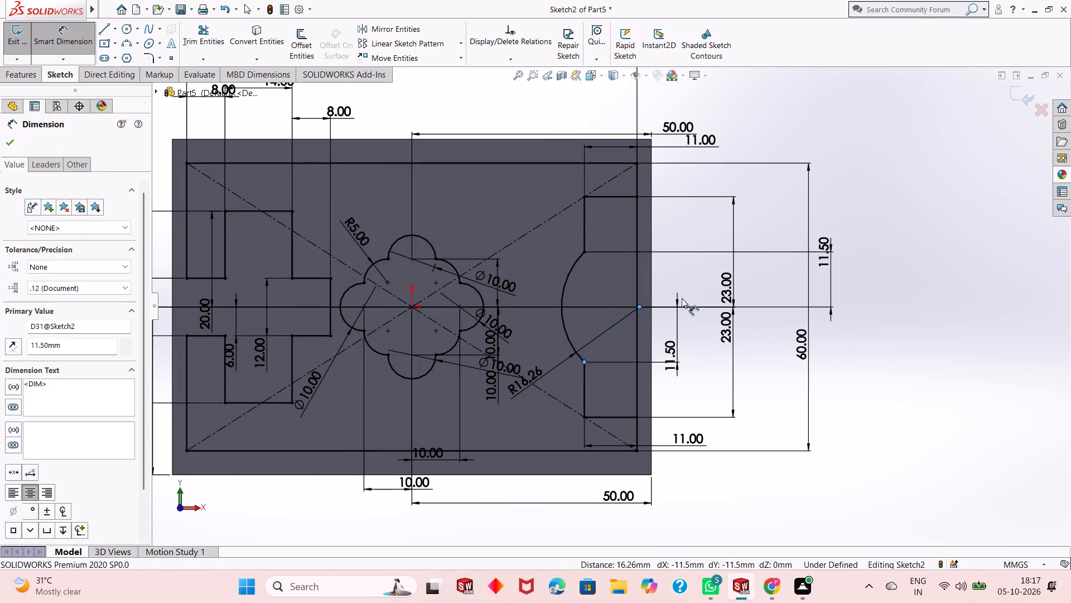
left_click(628, 338)
right_click(955, 323)
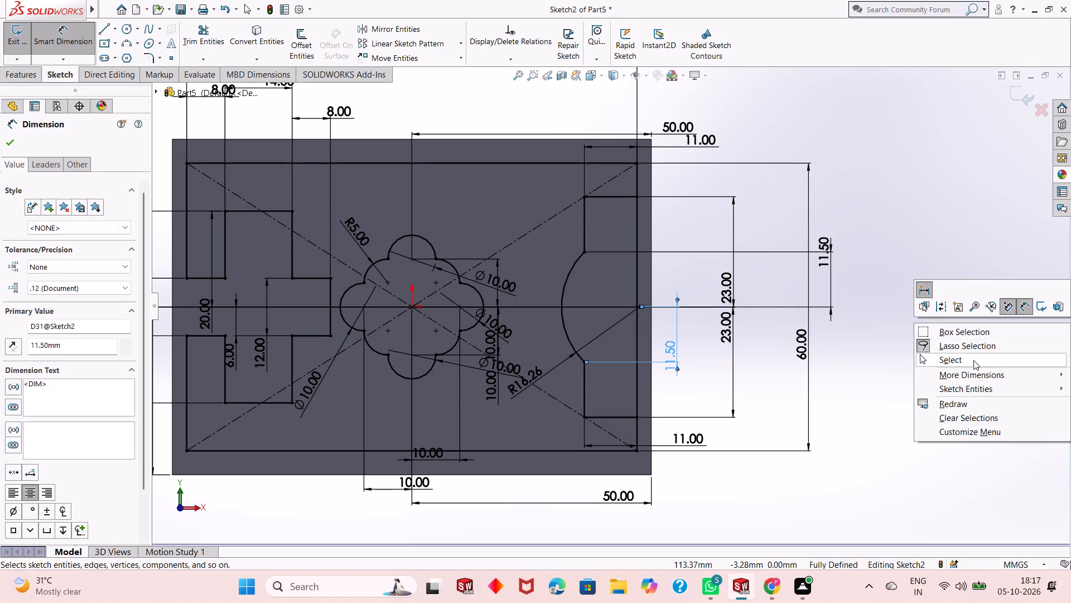
left_click(973, 361)
scroll(733, 337, "up", 1)
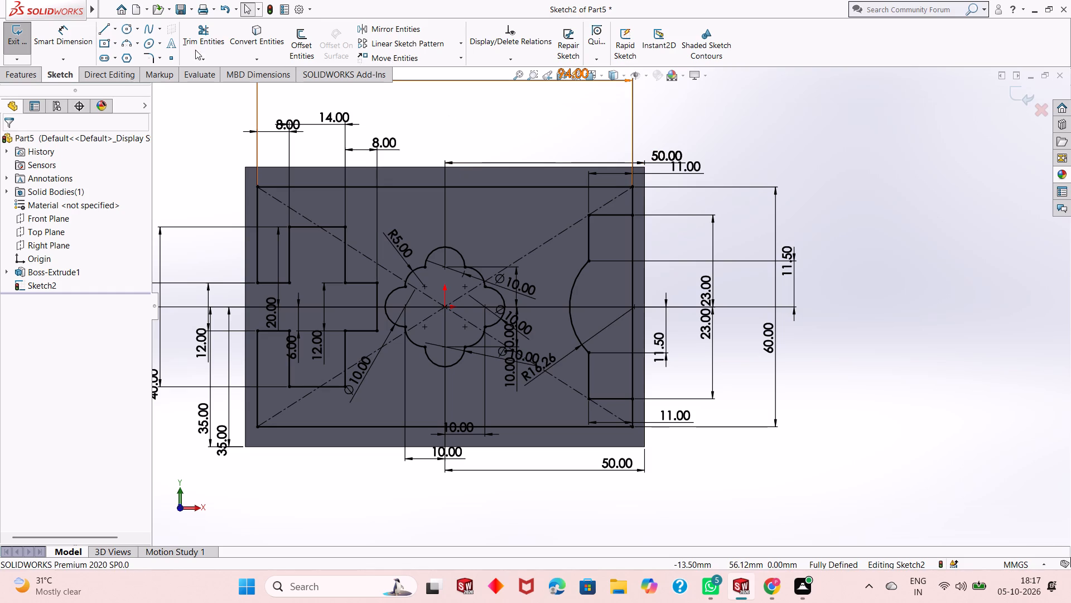
Add 5 mm sketch fillets to the upper and lower inner corners of the right-side profile.
left_click(155, 61)
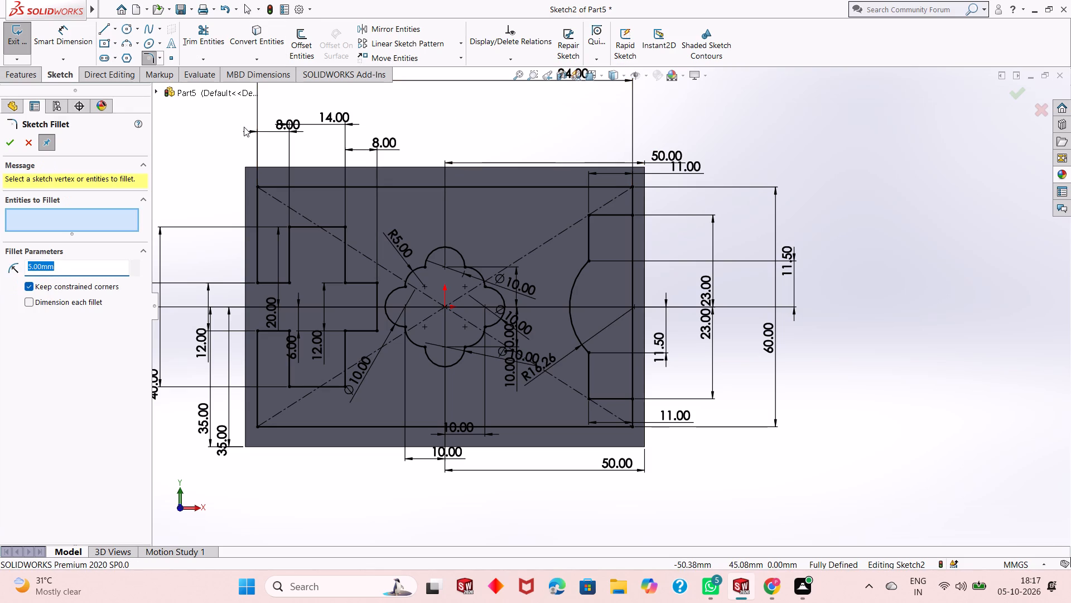
key("5")
key("Return")
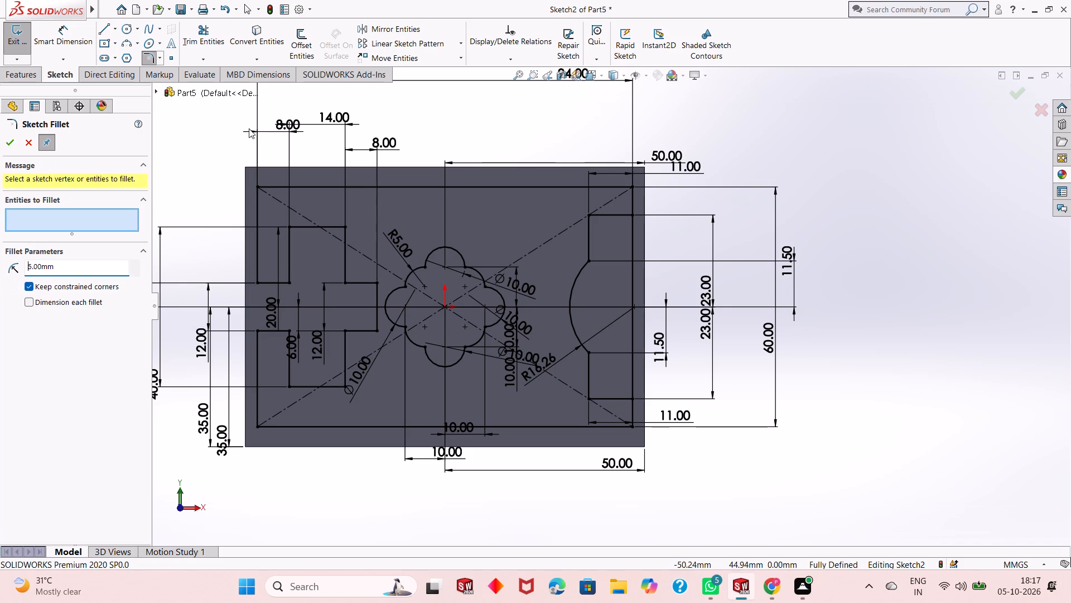
left_click(589, 215)
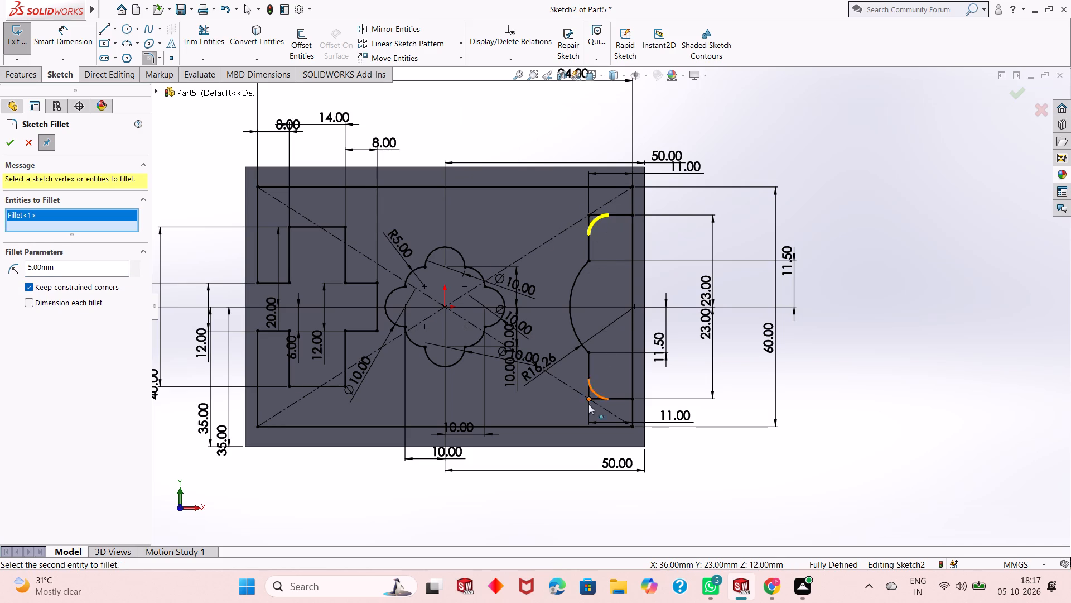
left_click(588, 399)
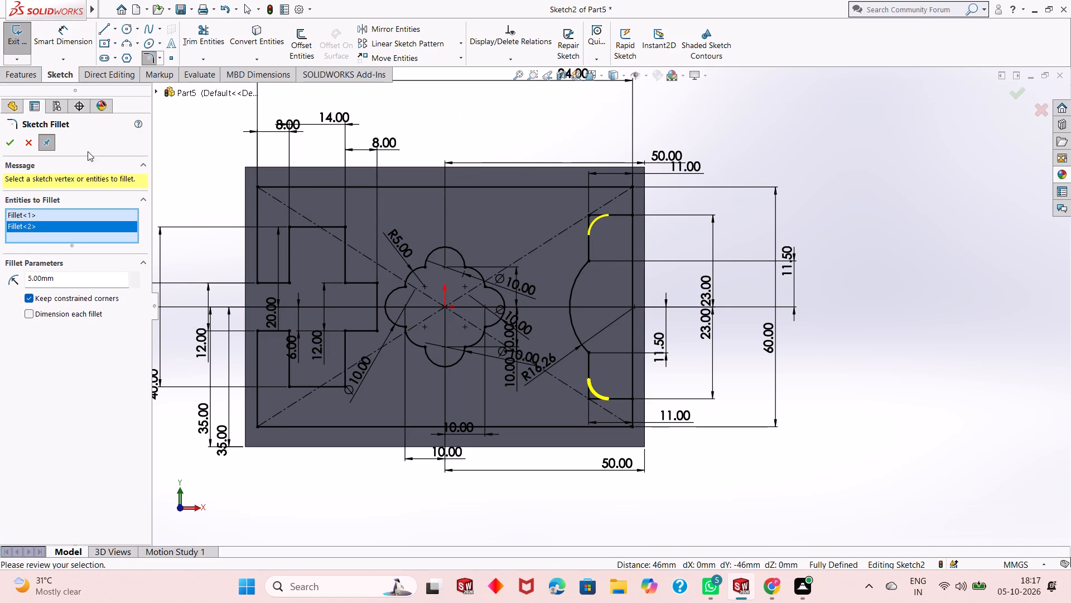
Add 5 mm sketch fillets to both outer corners of the cross's upper arm, accepting removal of the equal-distance relations.
scroll(364, 271, "down", 4)
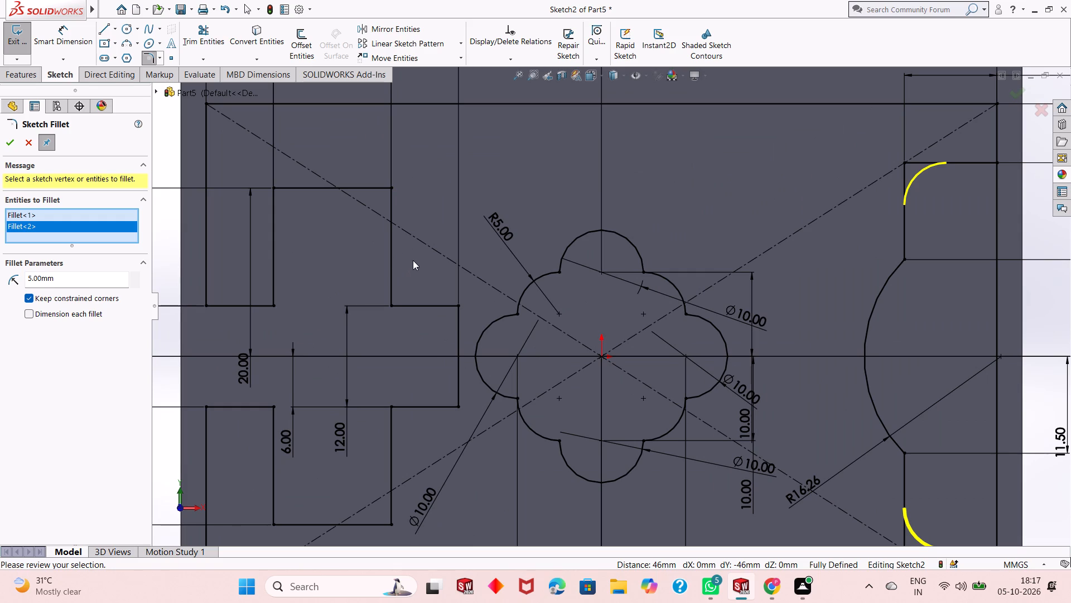
left_click(390, 187)
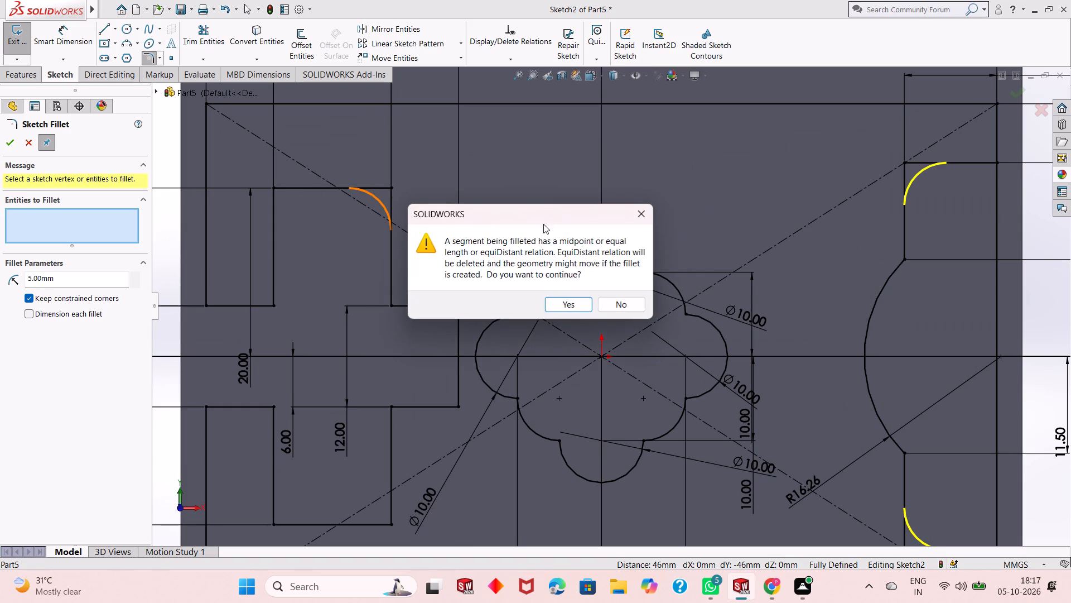
left_click(562, 304)
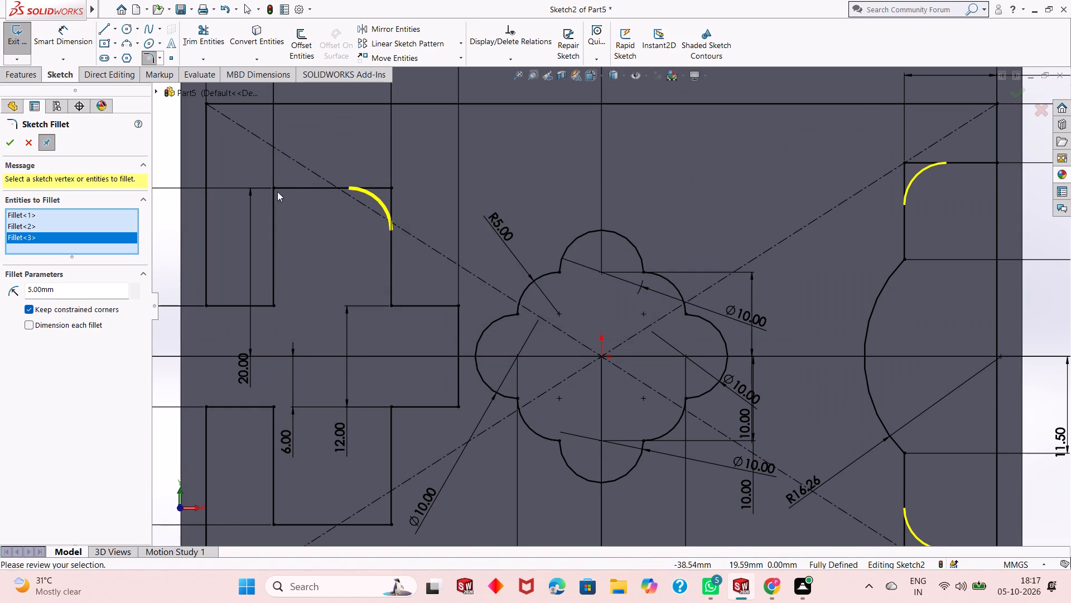
left_click(276, 189)
left_click(562, 298)
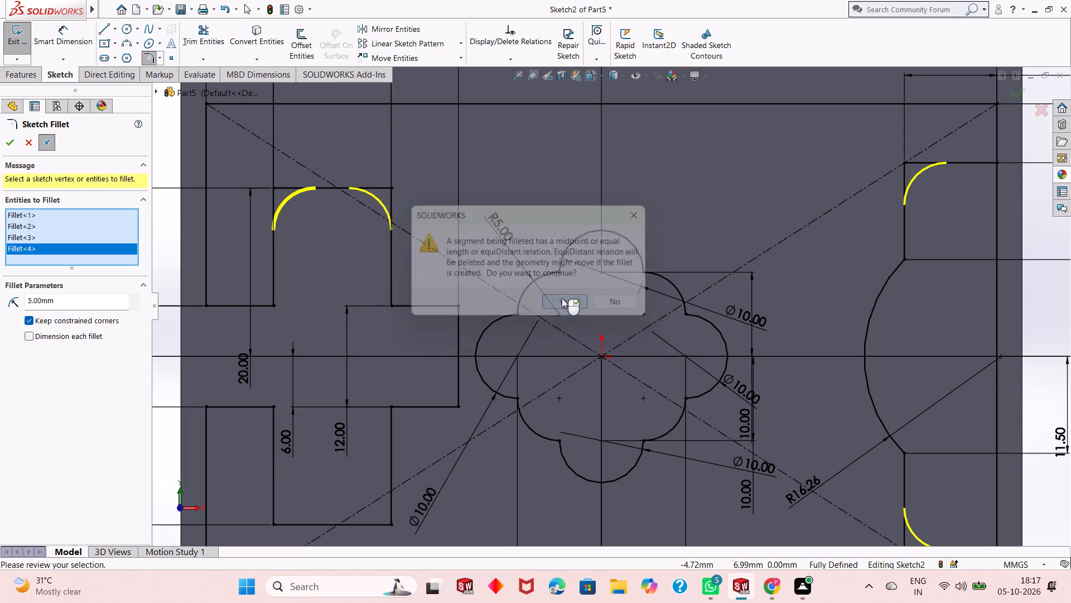
Add 5 mm sketch fillets to both outer corners of the cross's right arm, accepting removal of the equal-distance relations.
scroll(397, 317, "up", 2)
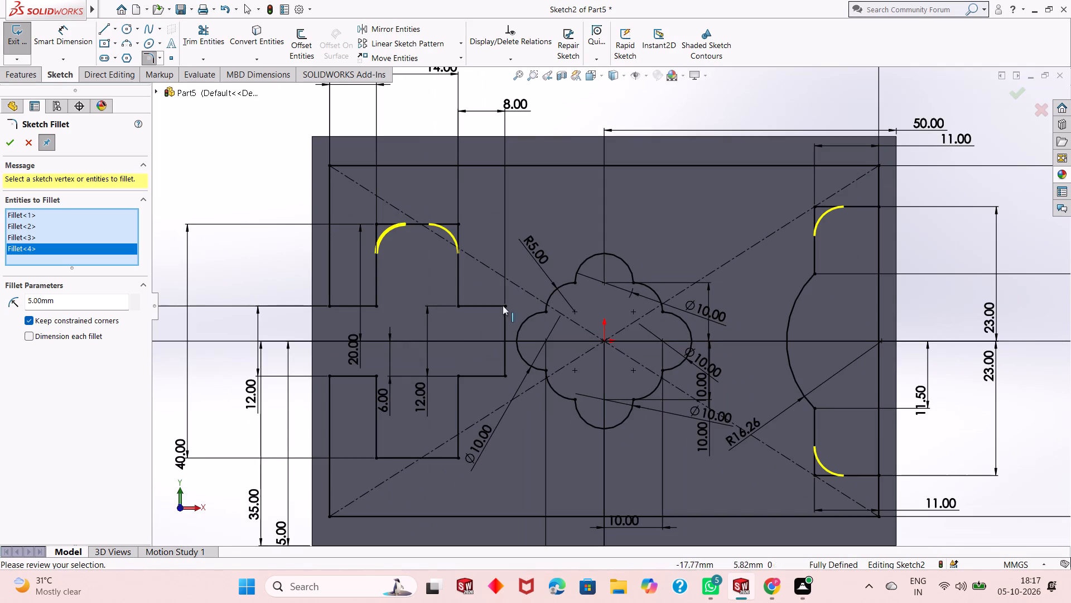
left_click(504, 306)
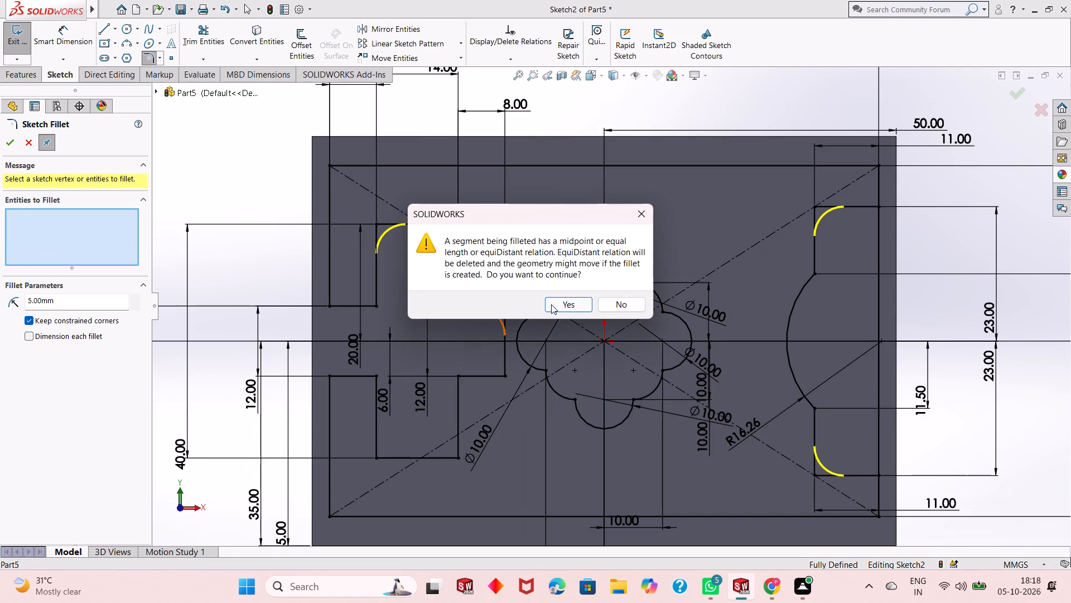
left_click(553, 304)
left_click(502, 375)
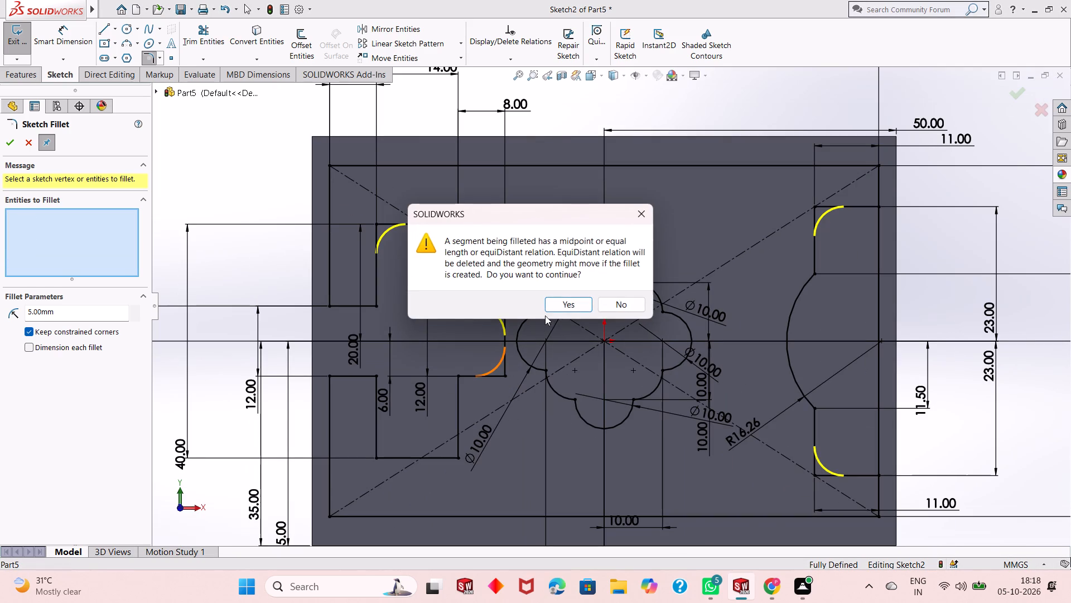
left_click(558, 304)
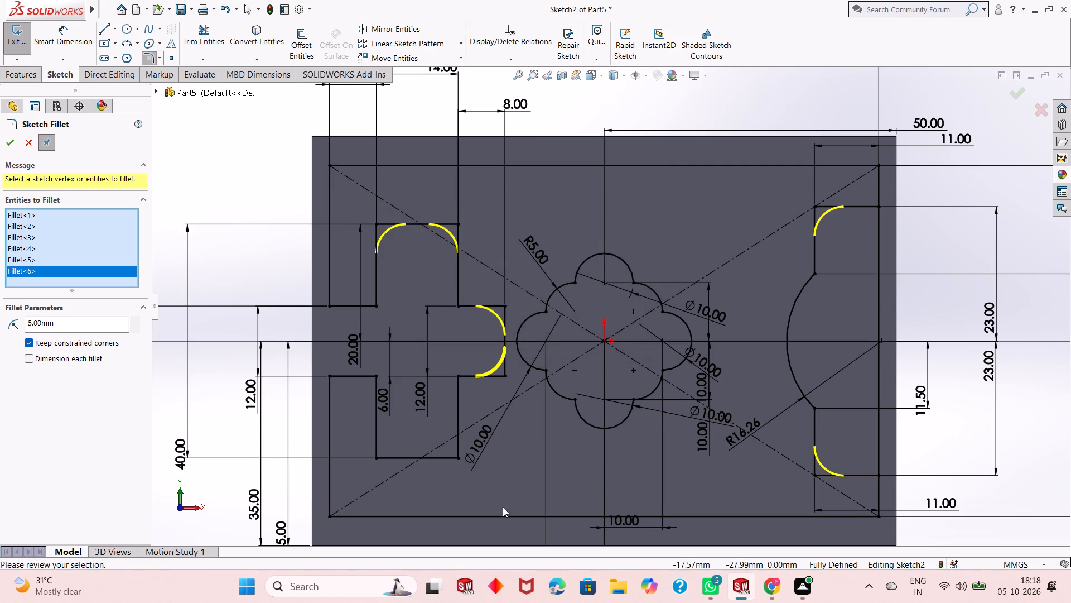
Add 5 mm sketch fillets to both outer corners of the cross's lower arm, apply all fillets and finish the command.
left_click(460, 461)
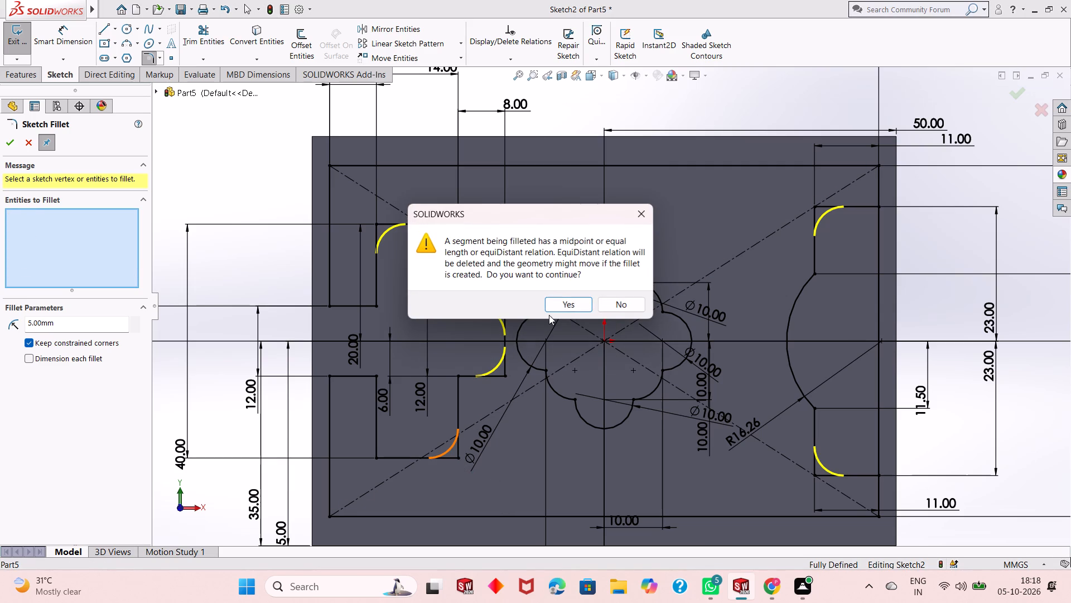
left_click(561, 312)
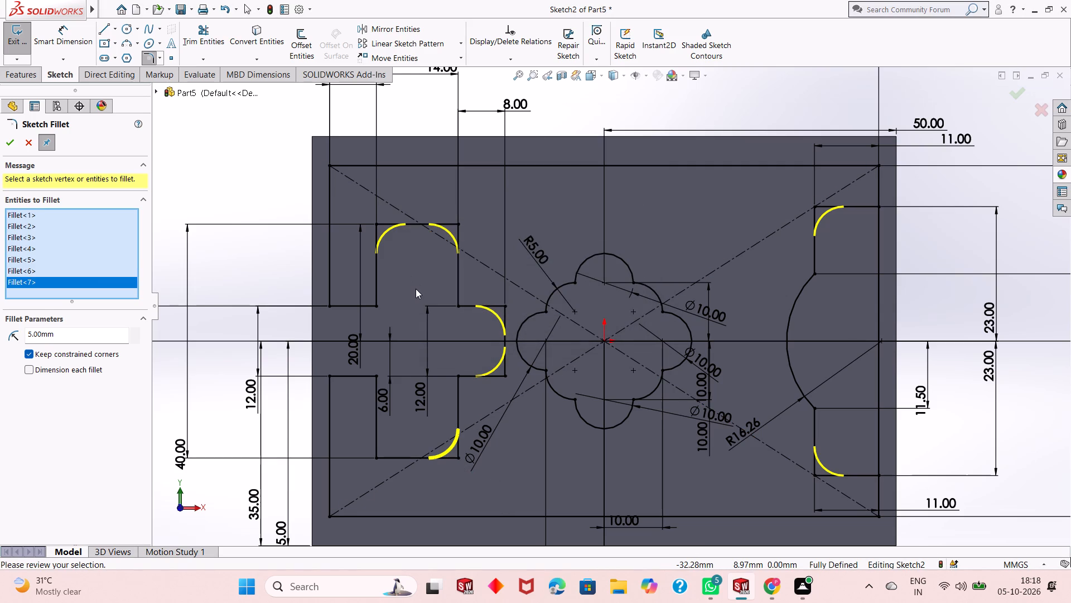
left_click(374, 458)
left_click(565, 300)
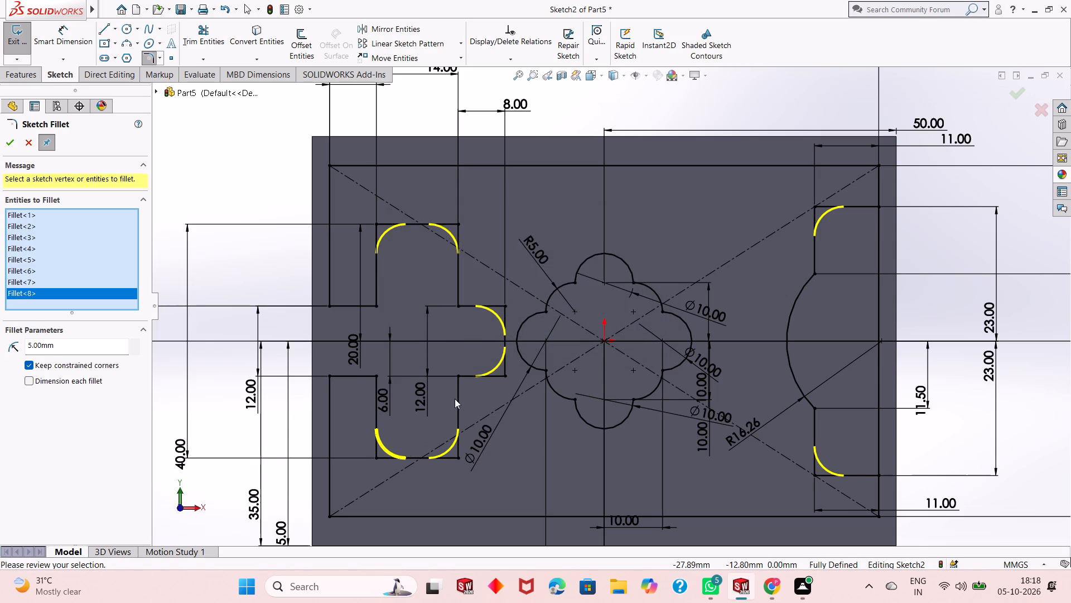
scroll(463, 362, "up", 1)
scroll(566, 344, "down", 2)
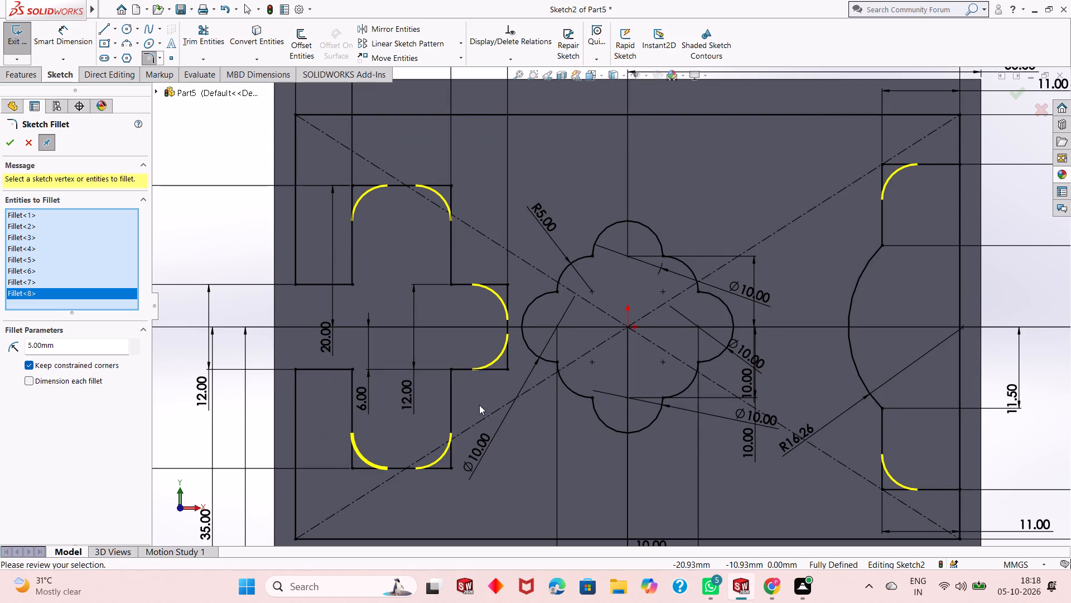
scroll(552, 379, "up", 1)
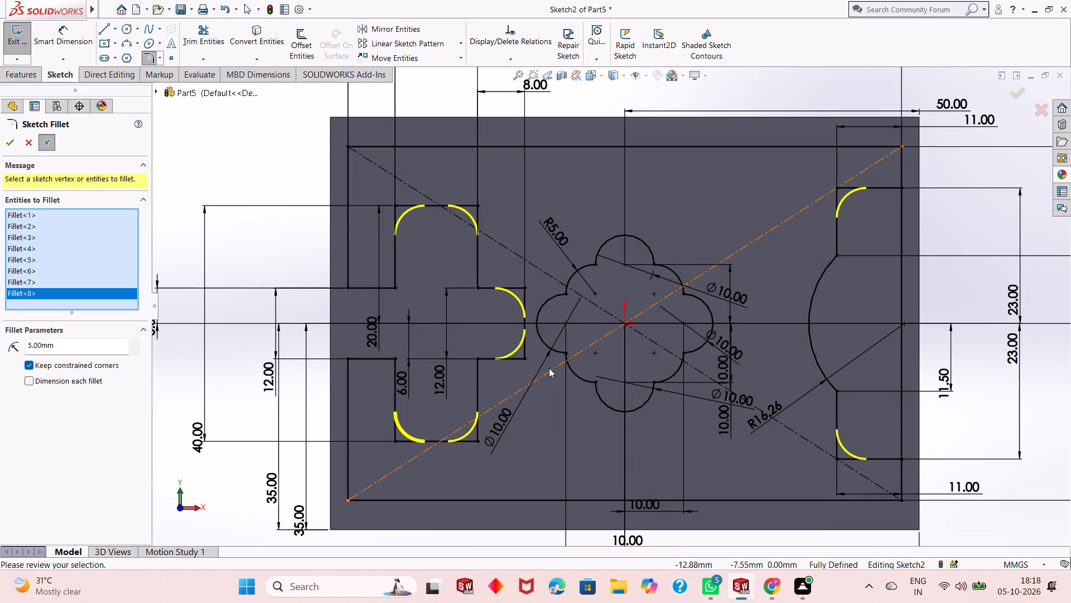
left_click(13, 144)
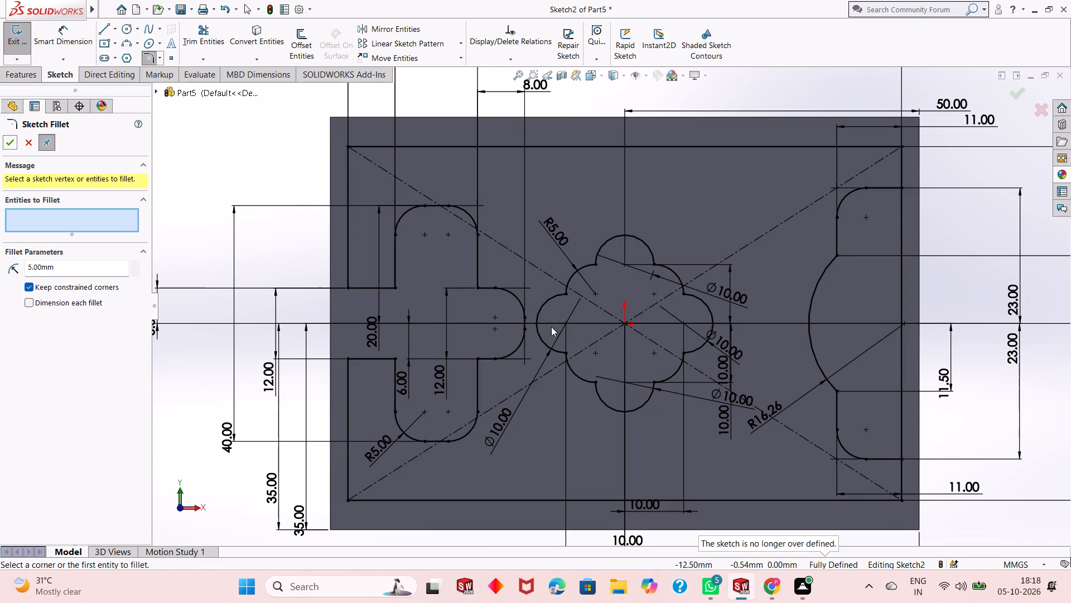
scroll(551, 327, "down", 1)
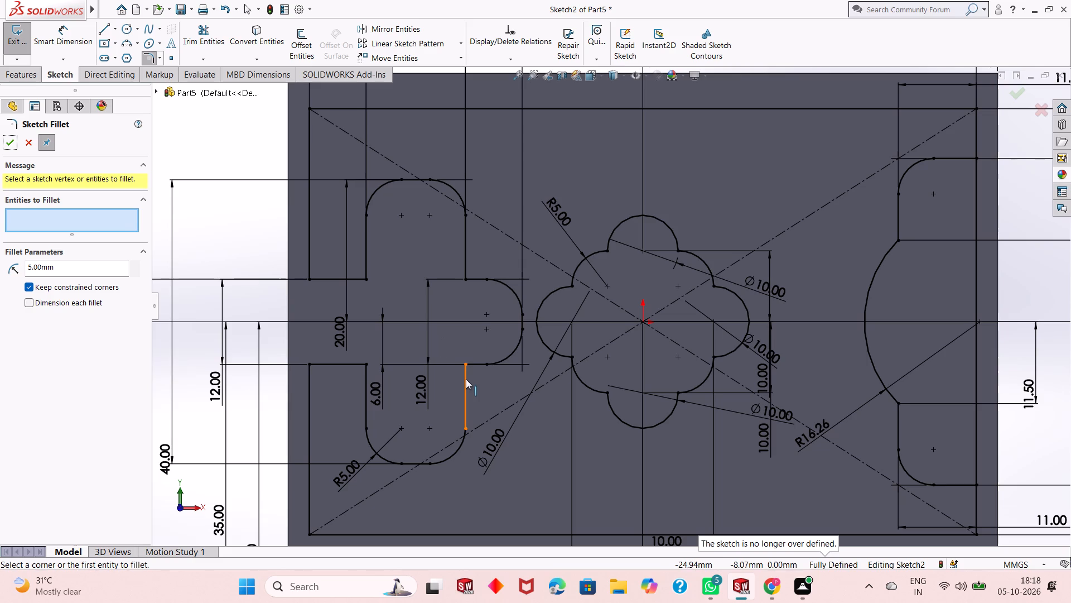
scroll(478, 384, "up", 1)
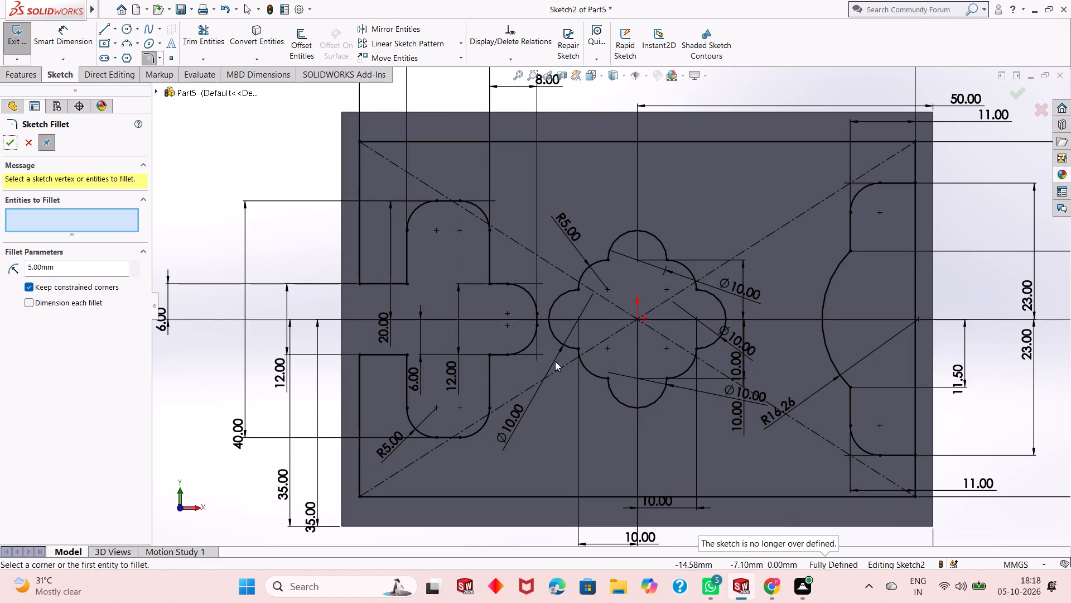
scroll(643, 386, "up", 2)
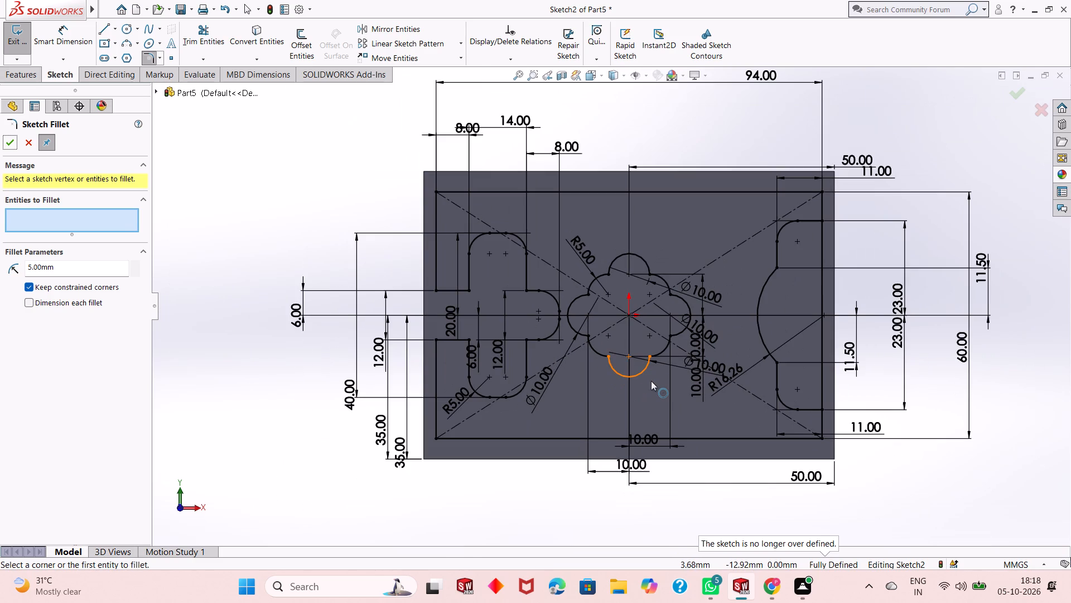
scroll(651, 381, "up", 1)
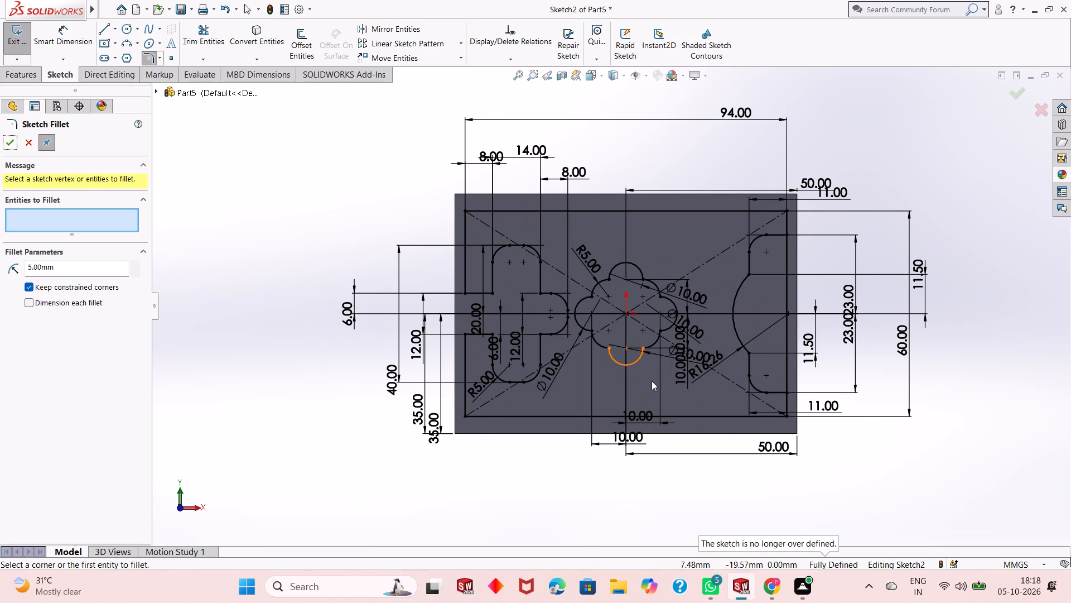
scroll(652, 381, "up", 1)
scroll(677, 356, "down", 1)
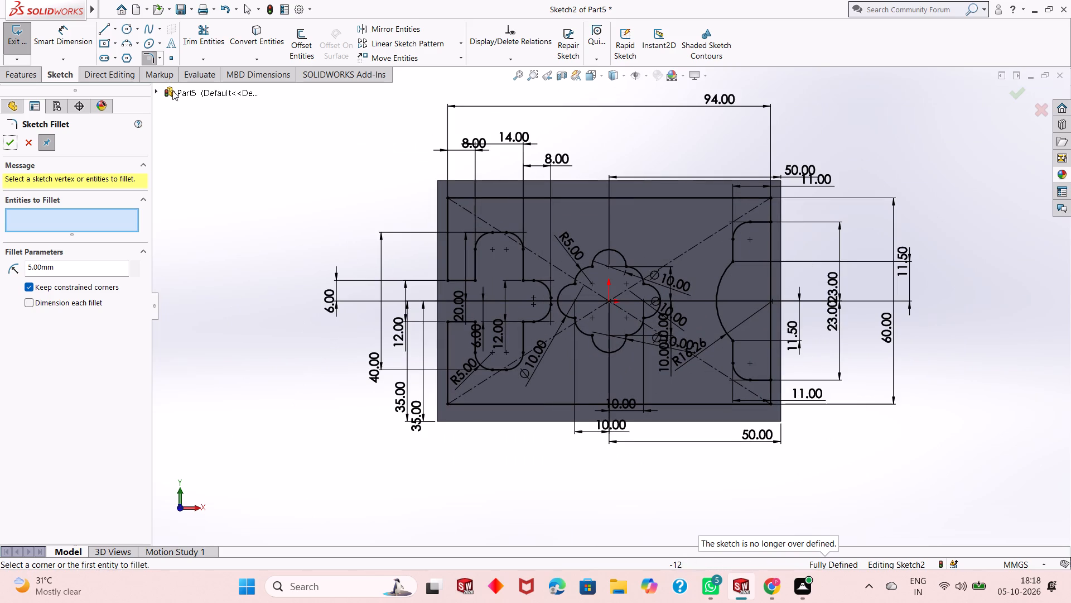
left_click(11, 145)
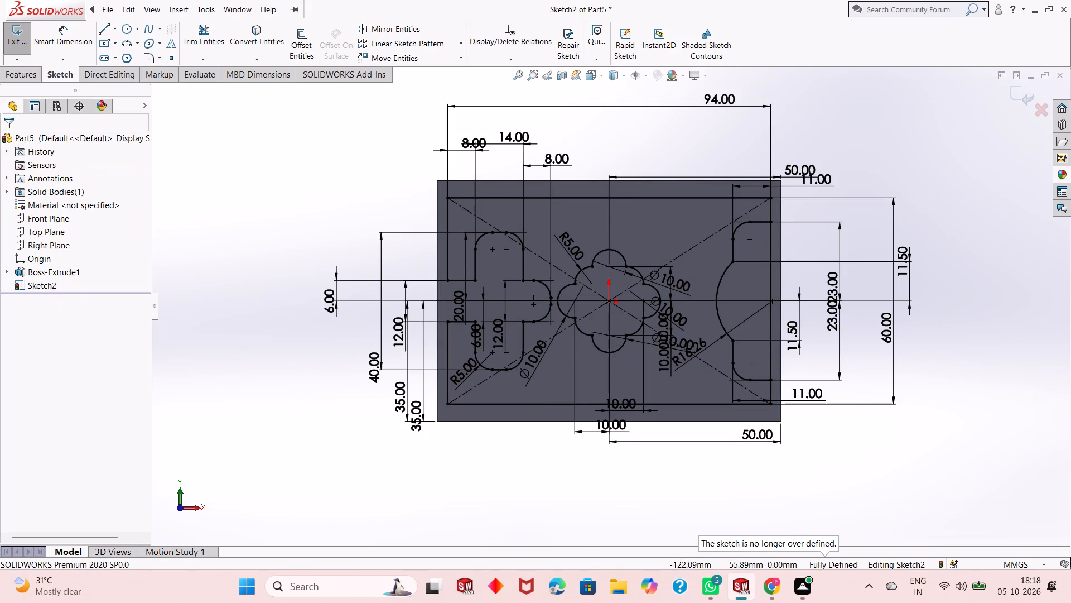
Trim away the outline's right-edge segment that closes off the arced right-side profile.
left_click(207, 36)
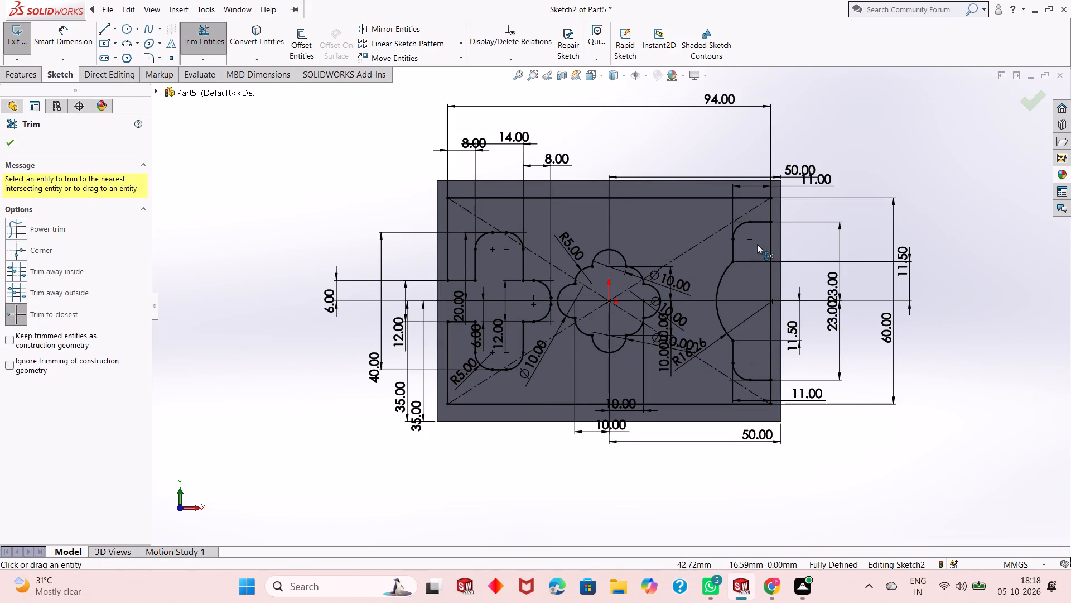
left_click(769, 244)
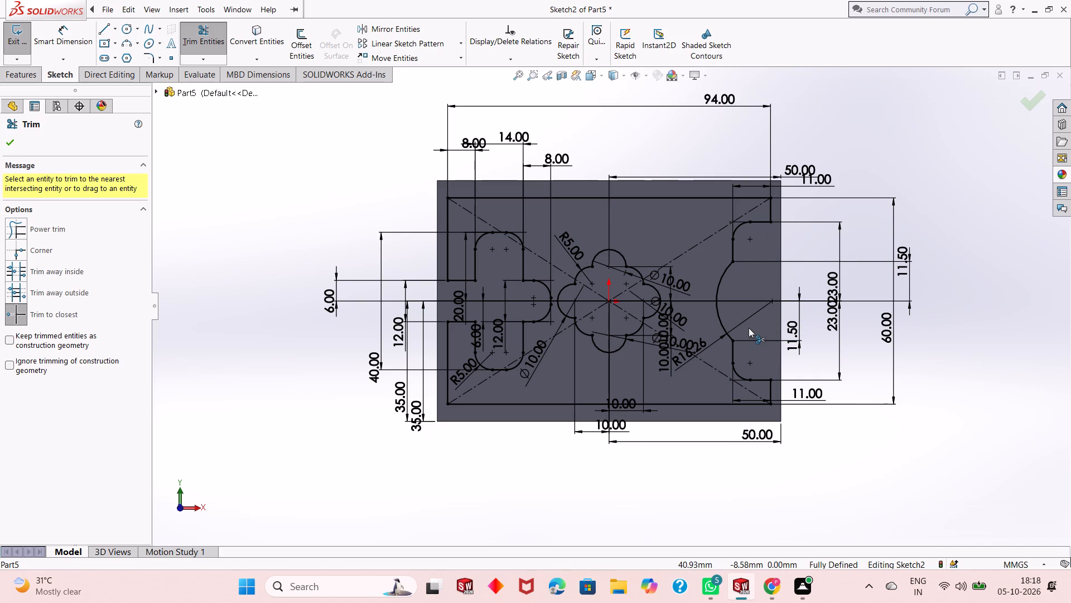
key("Escape")
key("Escape")
Examine the trimmed sketch on the plate up close and from several angles.
scroll(649, 365, "up", 1)
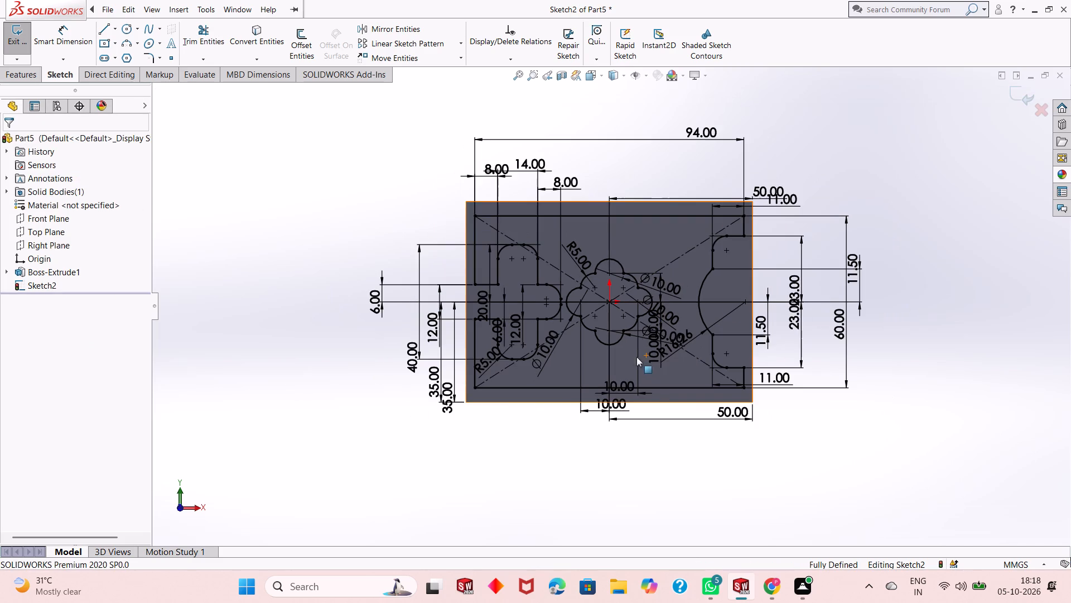
middle_click(635, 341)
middle_click_drag(570, 299, 563, 307)
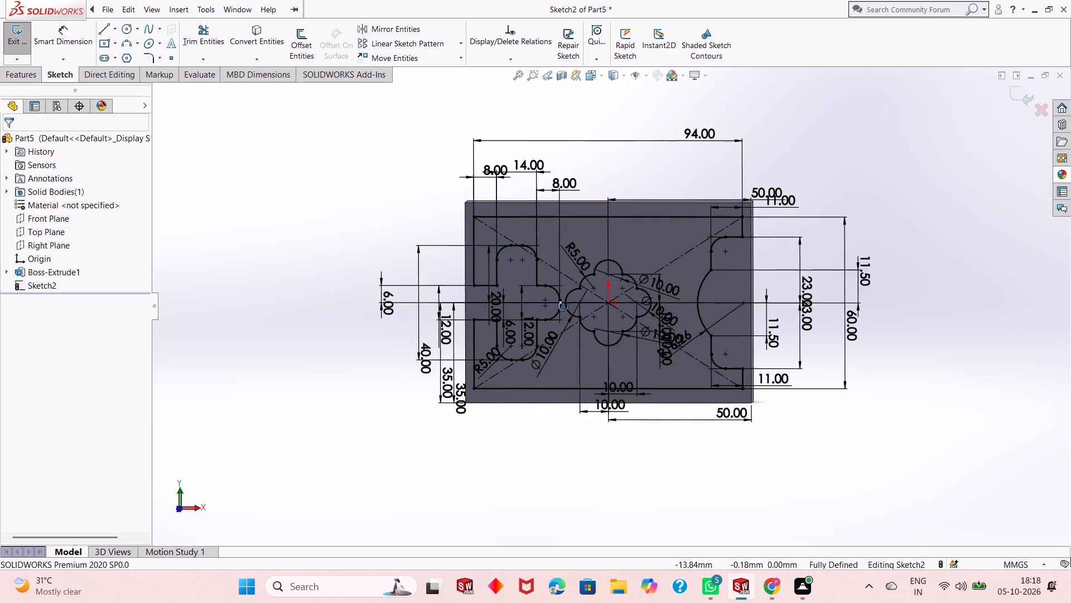
middle_click_drag(563, 307, 542, 315)
scroll(617, 305, "down", 6)
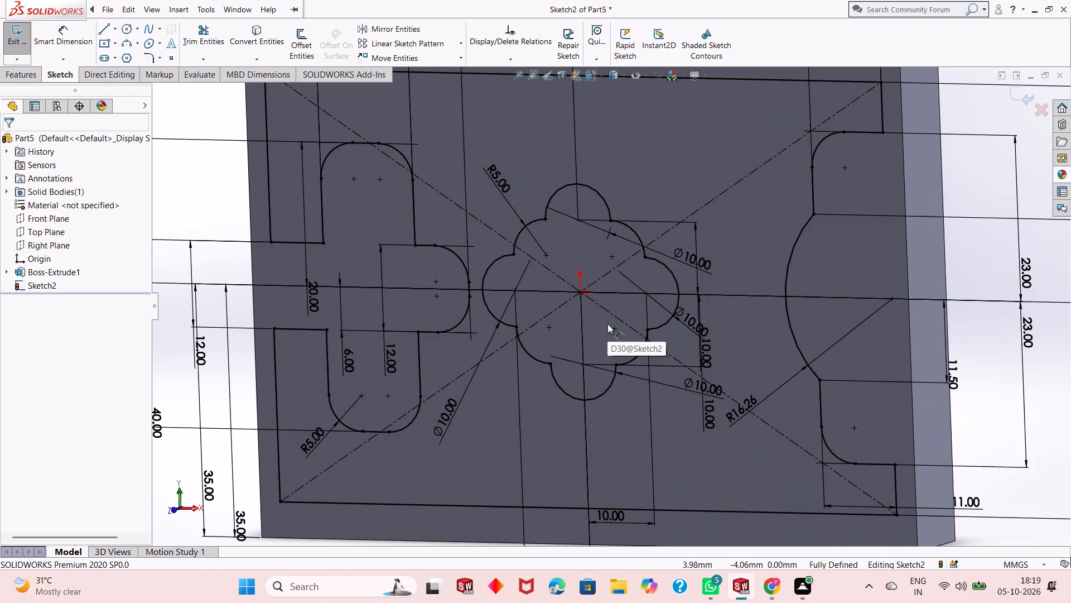
scroll(607, 327, "up", 4)
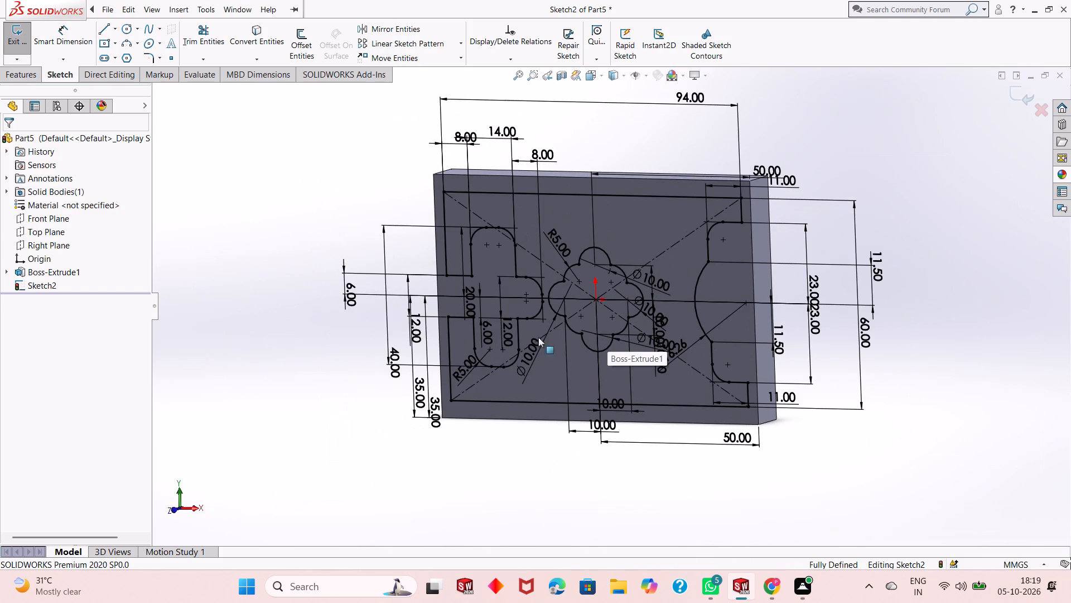
scroll(402, 242, "down", 2)
scroll(768, 295, "down", 3)
scroll(696, 346, "up", 2)
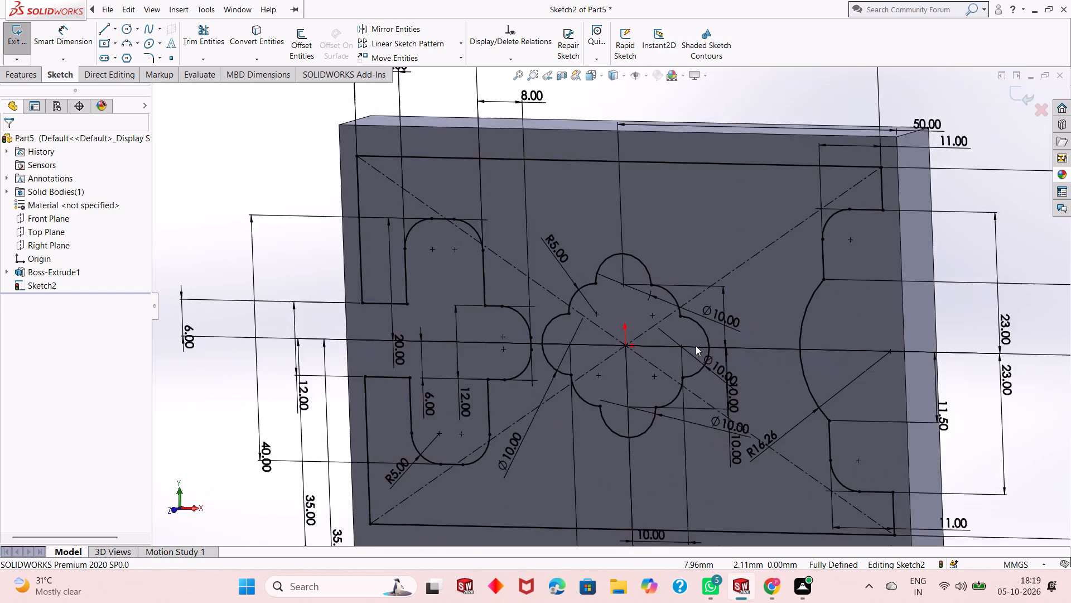
scroll(696, 346, "up", 2)
scroll(650, 344, "down", 6)
scroll(648, 351, "up", 7)
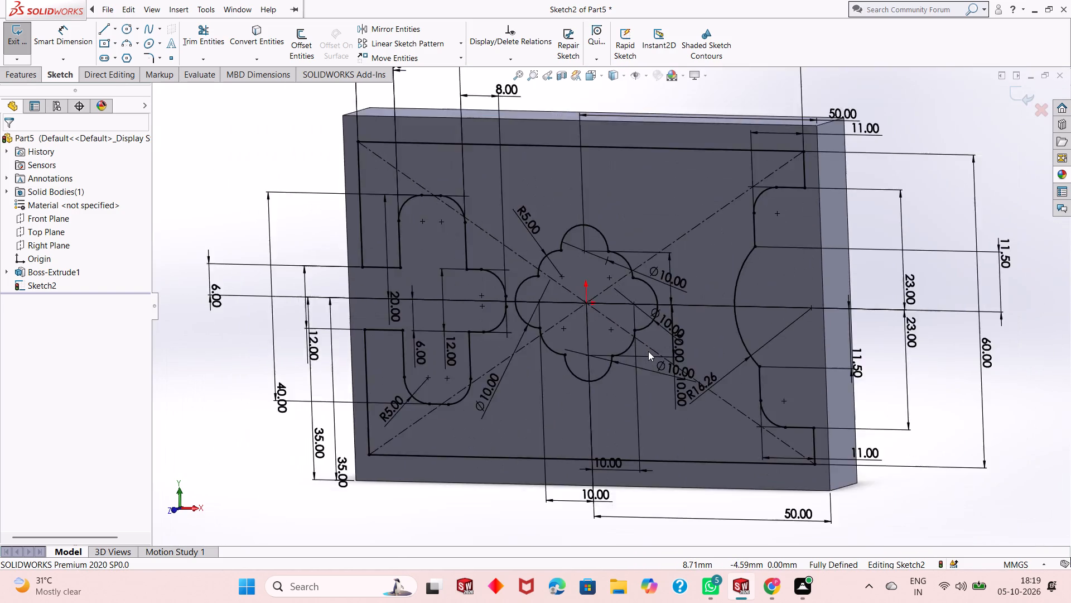
scroll(648, 351, "up", 2)
scroll(599, 299, "down", 2)
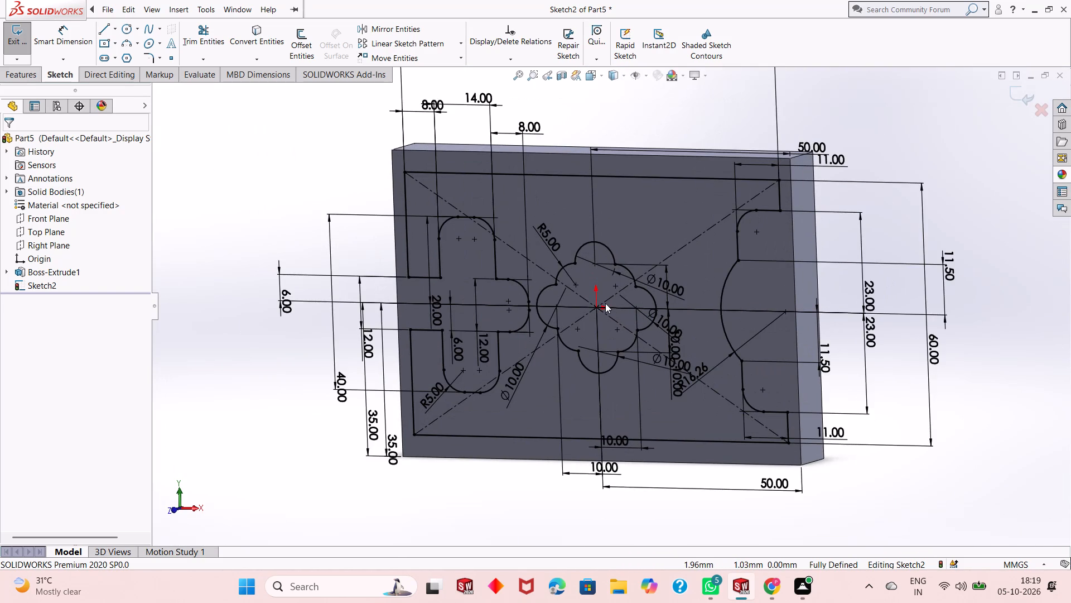
middle_click_drag(641, 300, 690, 289)
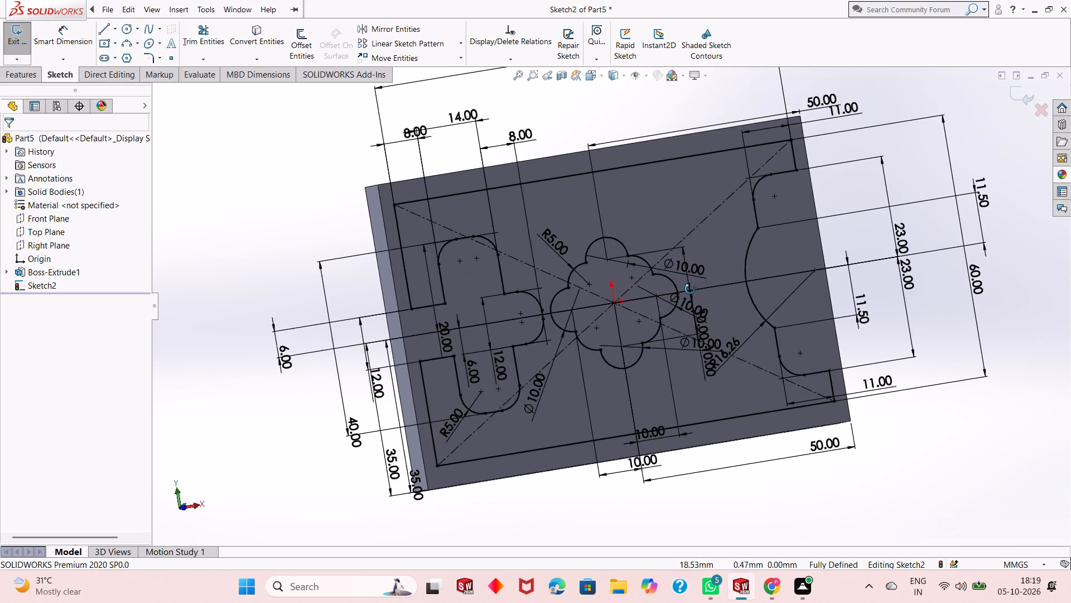
middle_click_drag(690, 289, 609, 362)
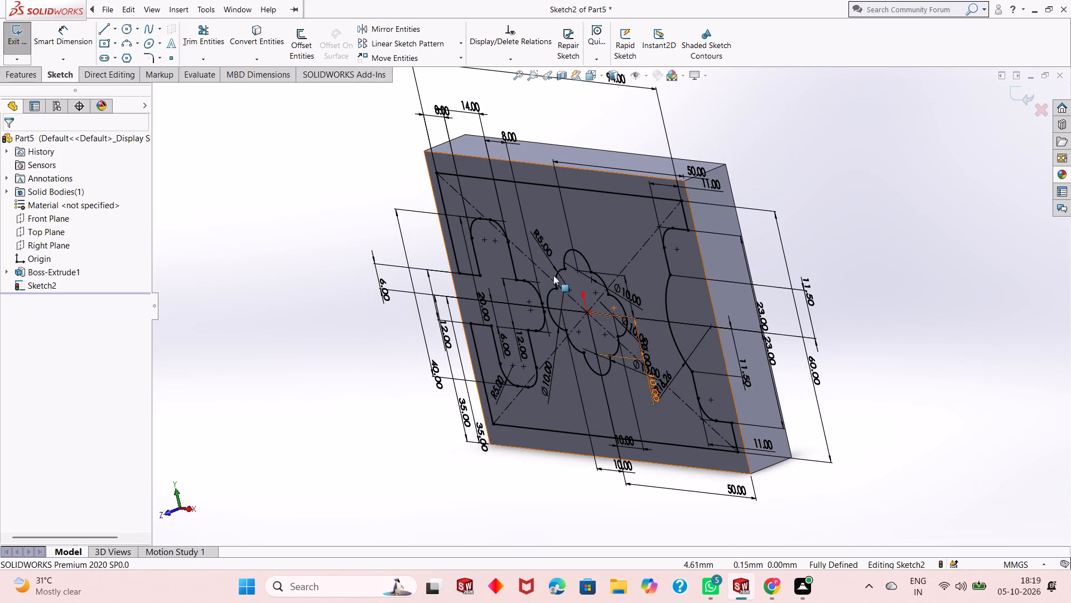
Extrude the sketch as a boss 4 mm blind from the plate face, merged with the plate.
left_click(21, 74)
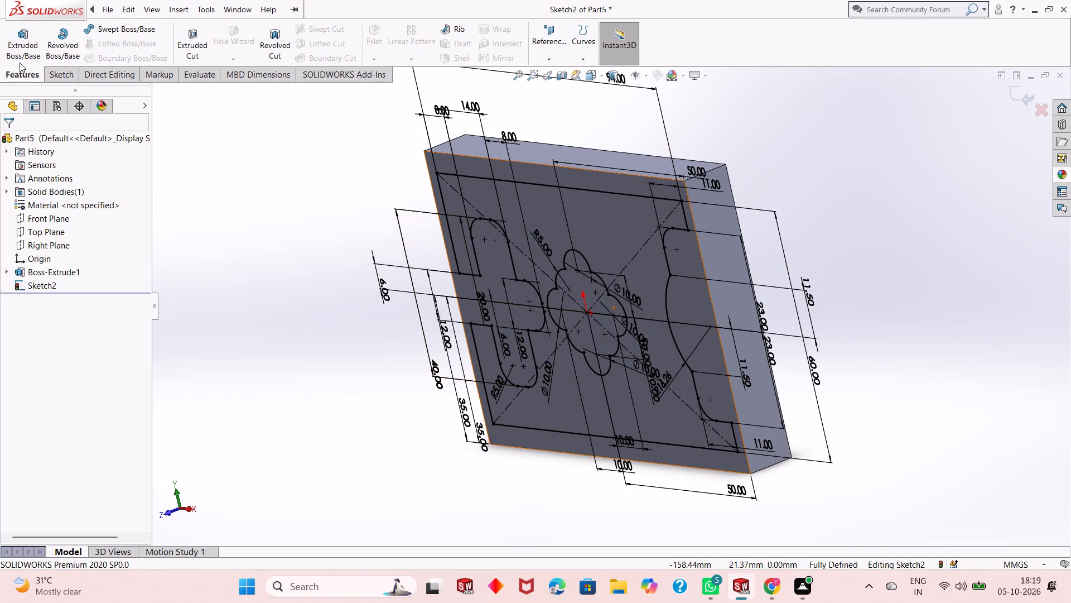
left_click(20, 50)
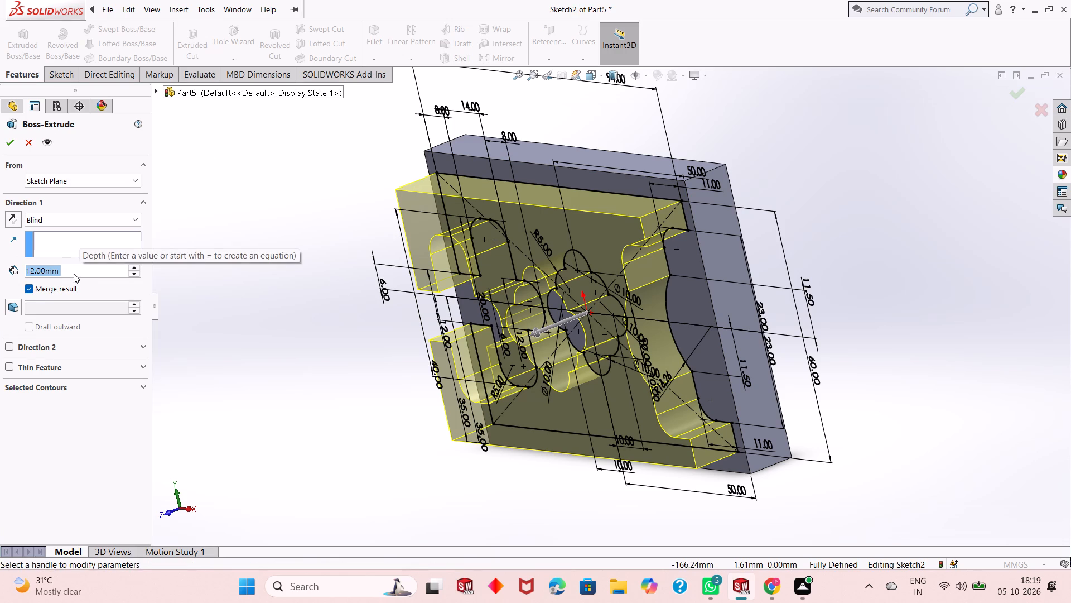
key("4")
key("Return")
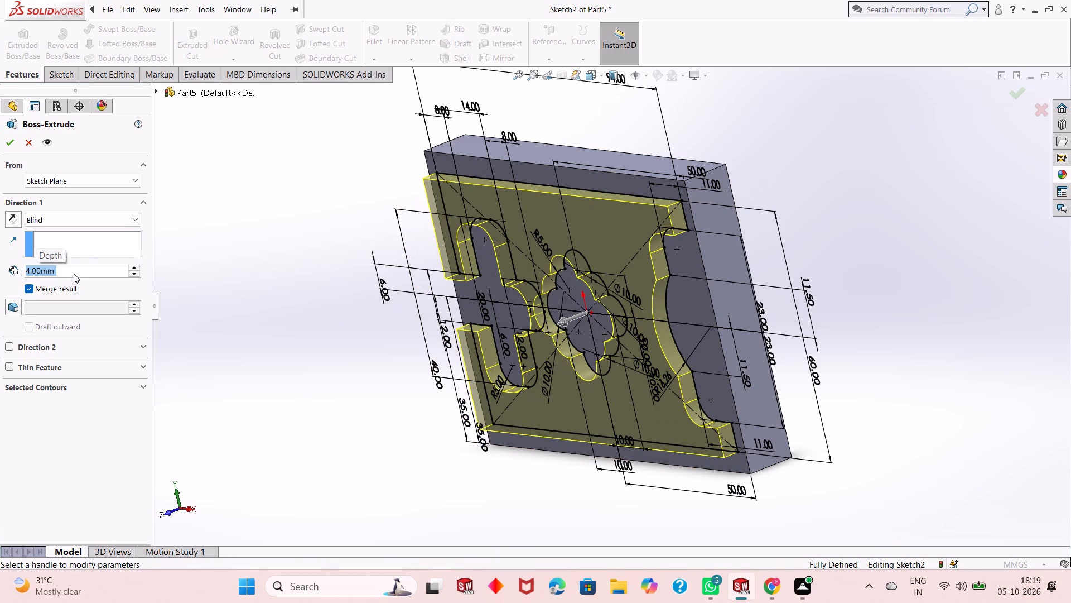
left_click(10, 151)
left_click(5, 146)
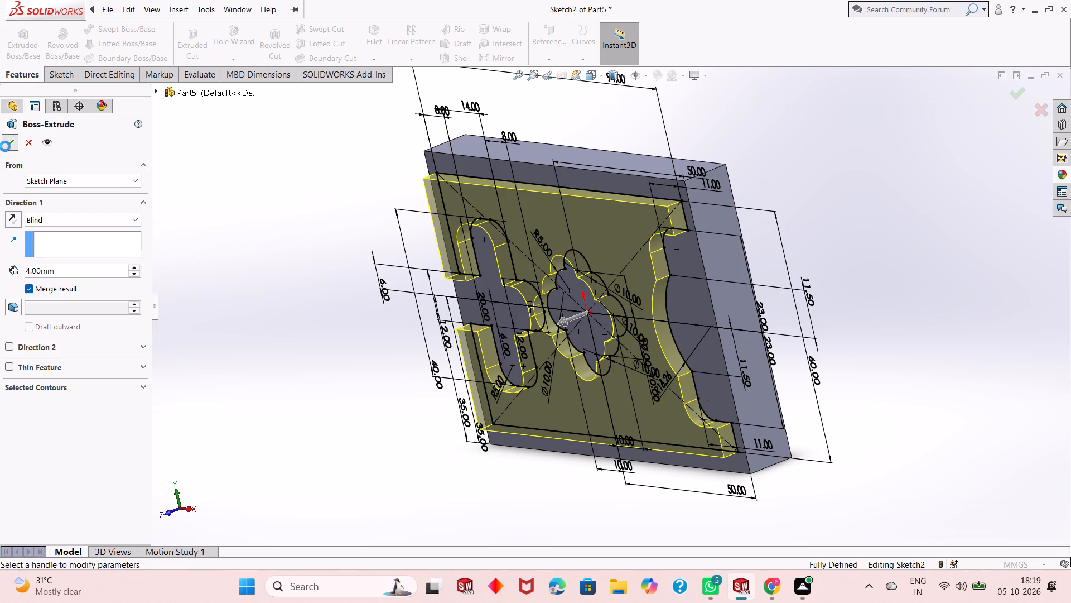
Examine the extruded boss and its cross, flower and arced cutouts on the plate from several angles.
key("Escape")
middle_click_drag(401, 328, 408, 322)
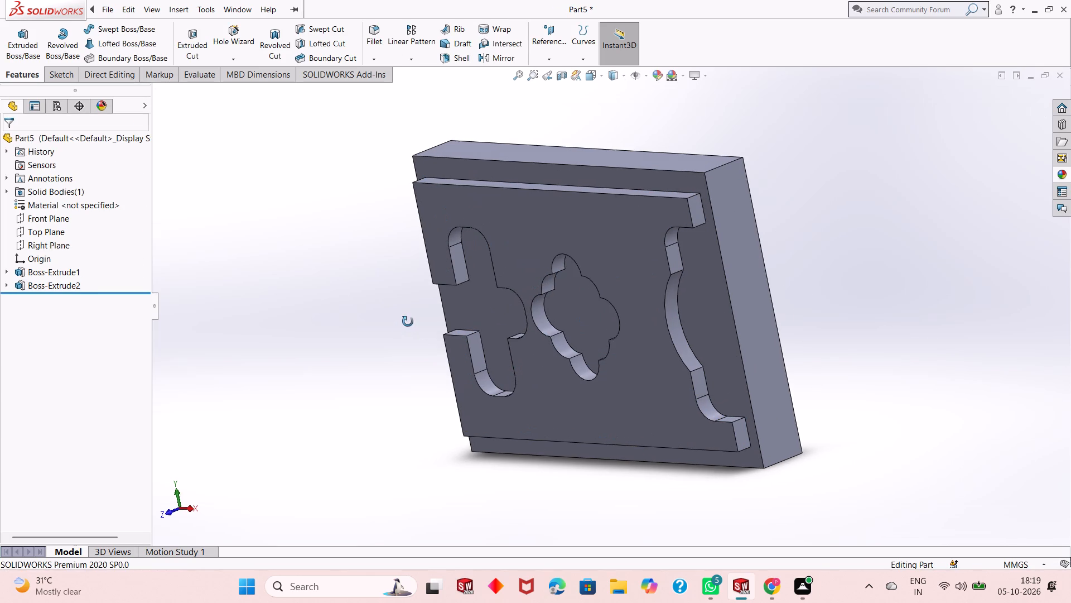
middle_click_drag(408, 322, 408, 322)
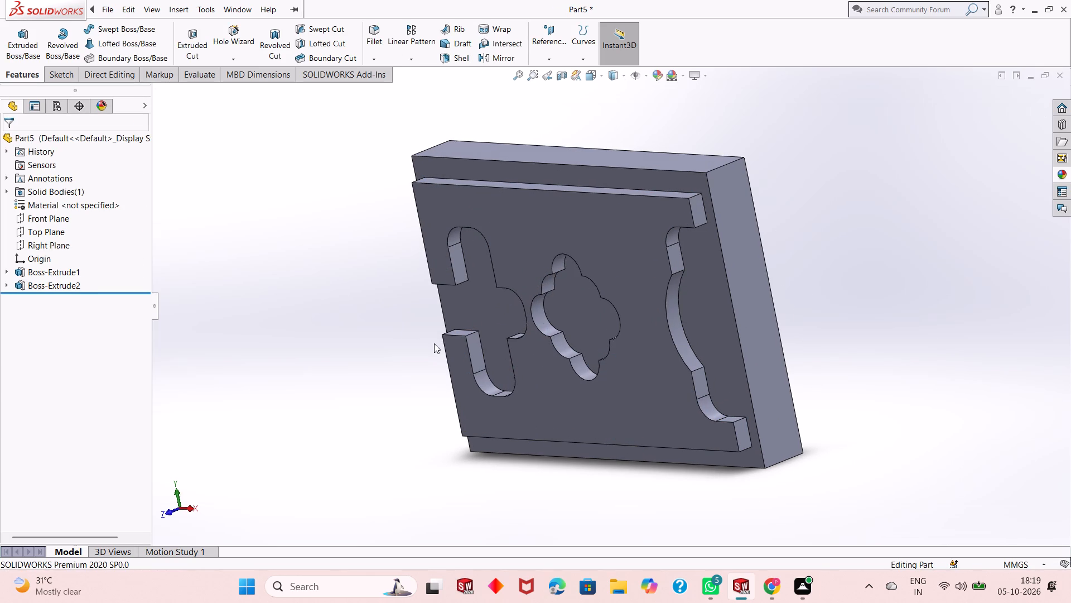
middle_click_drag(435, 343, 480, 297)
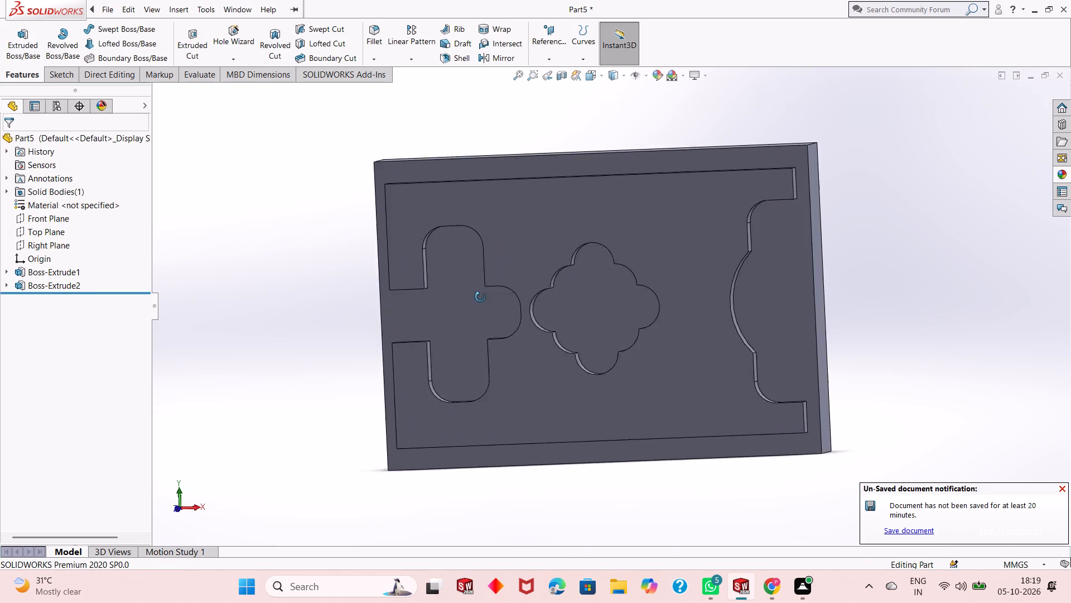
middle_click_drag(480, 297, 443, 309)
left_click(1063, 491)
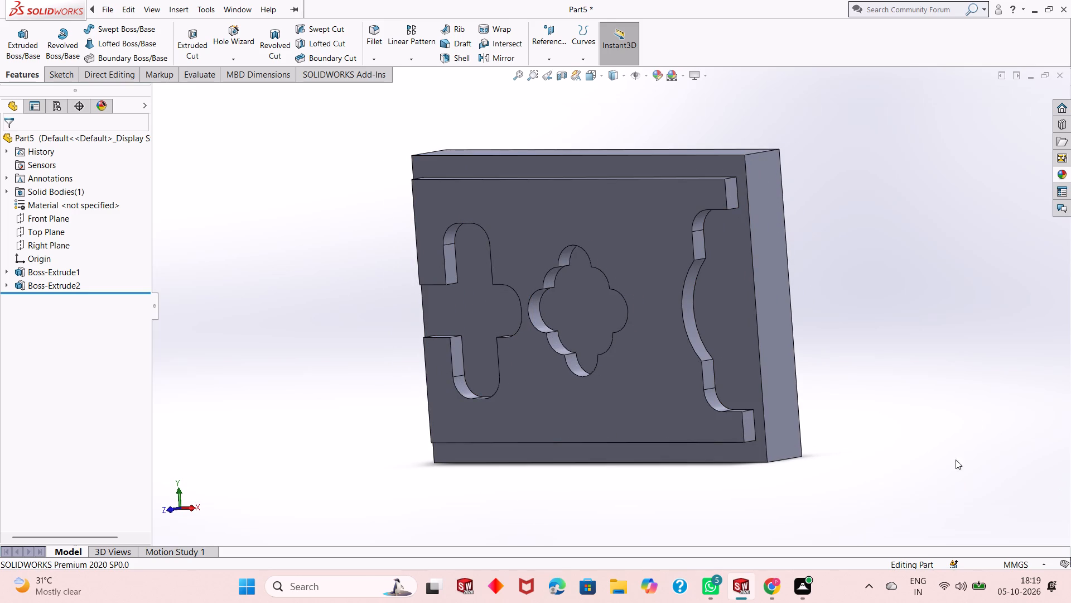
scroll(606, 315, "up", 2)
middle_click_drag(604, 303, 609, 318)
scroll(609, 318, "down", 1)
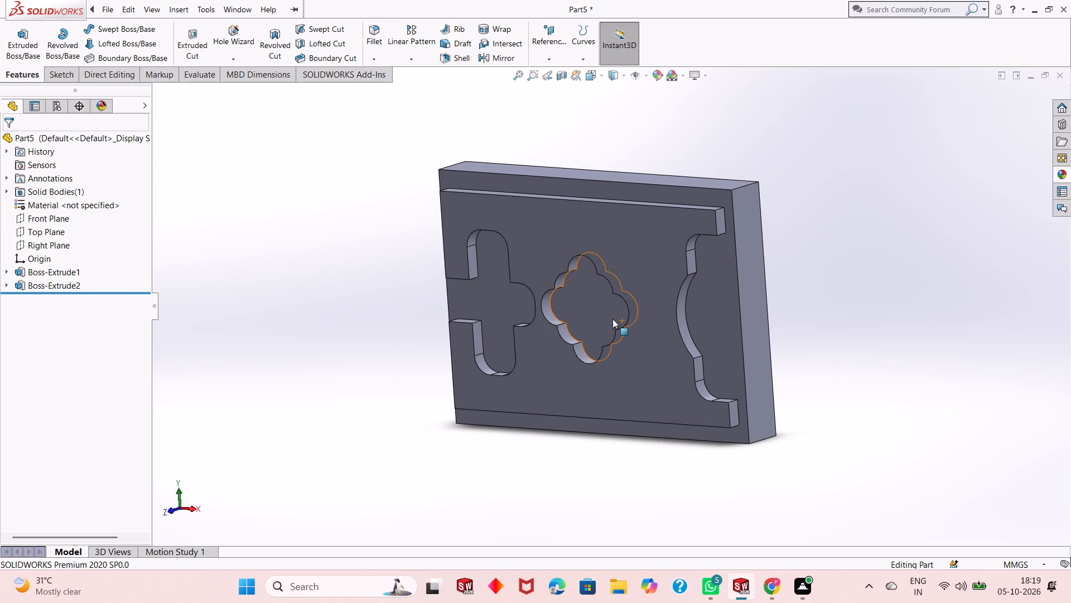
middle_click_drag(808, 324, 808, 301)
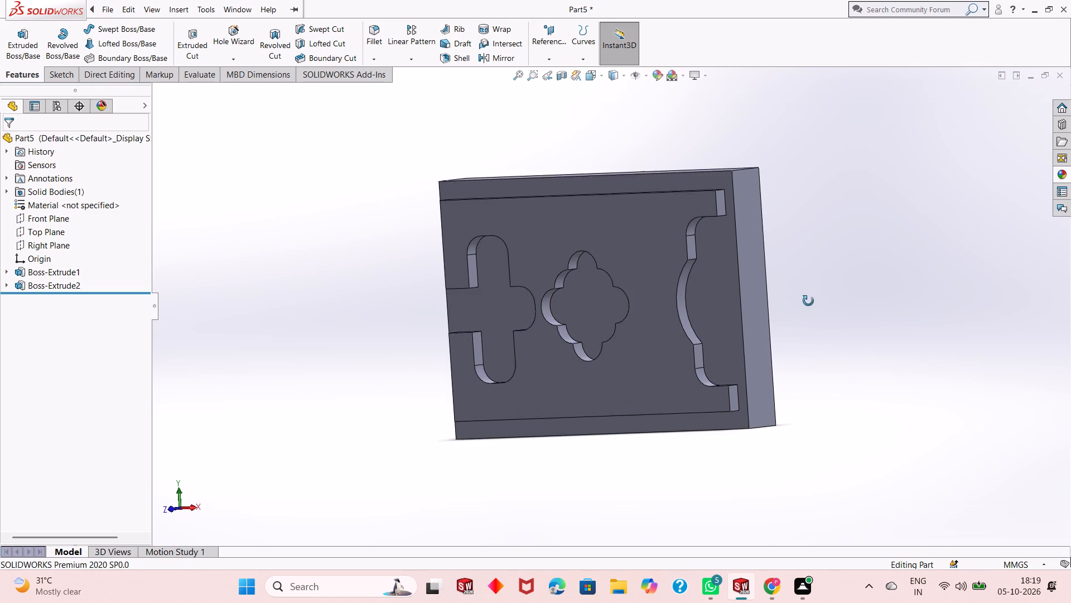
middle_click_drag(808, 301, 785, 308)
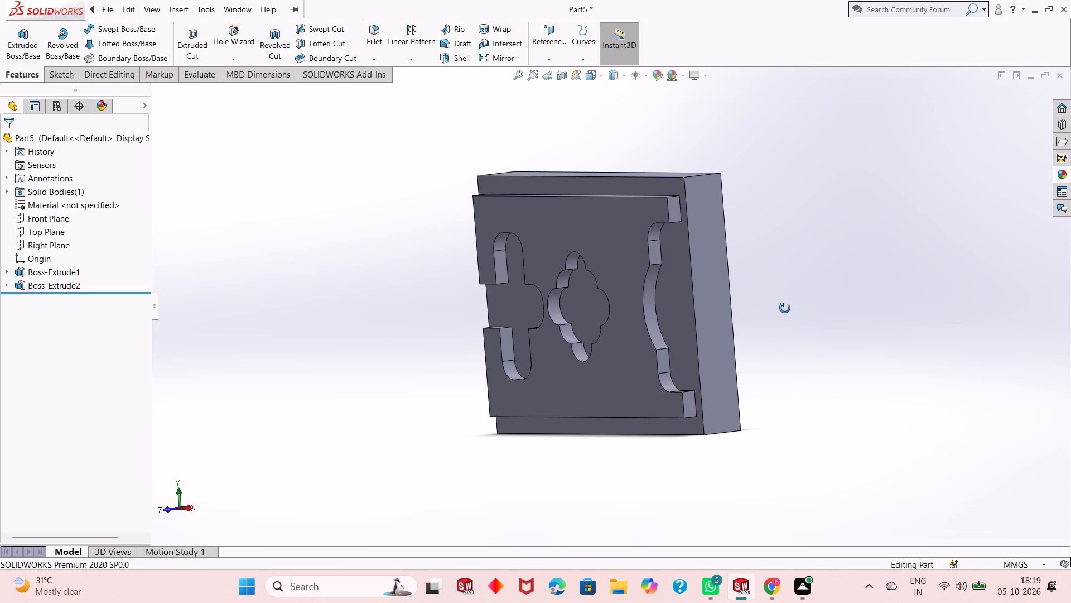
middle_click_drag(785, 308, 838, 304)
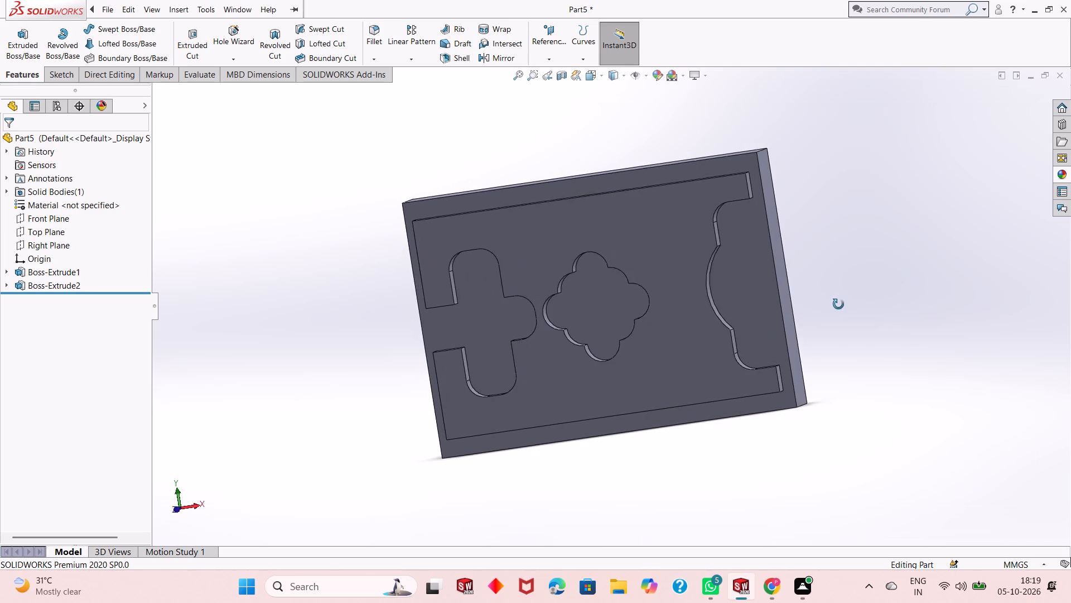
middle_click_drag(838, 304, 819, 317)
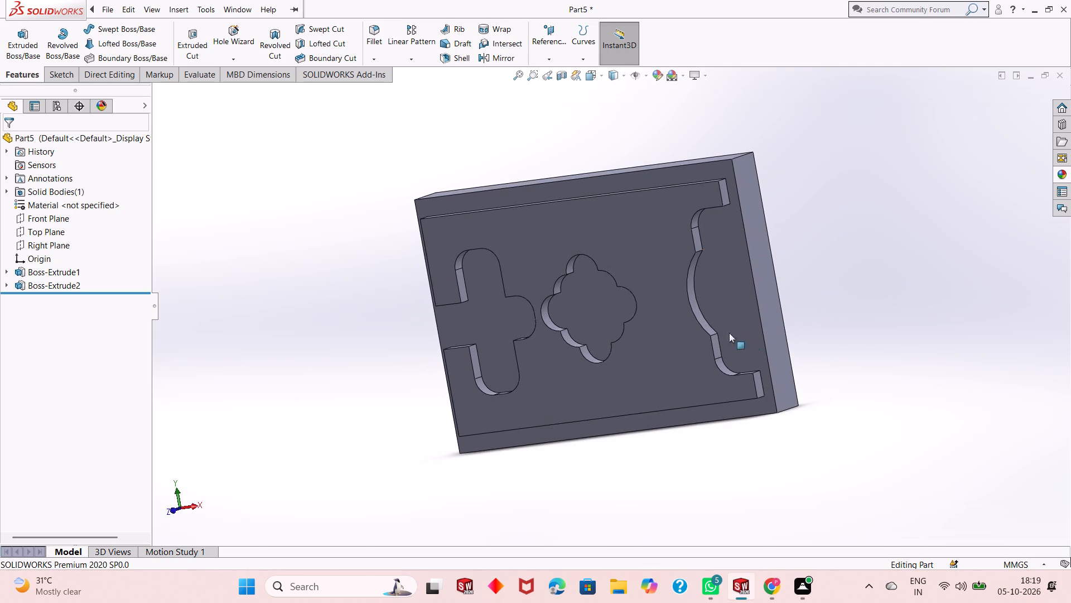
scroll(679, 319, "down", 2)
scroll(645, 320, "up", 3)
middle_click_drag(766, 297, 765, 266)
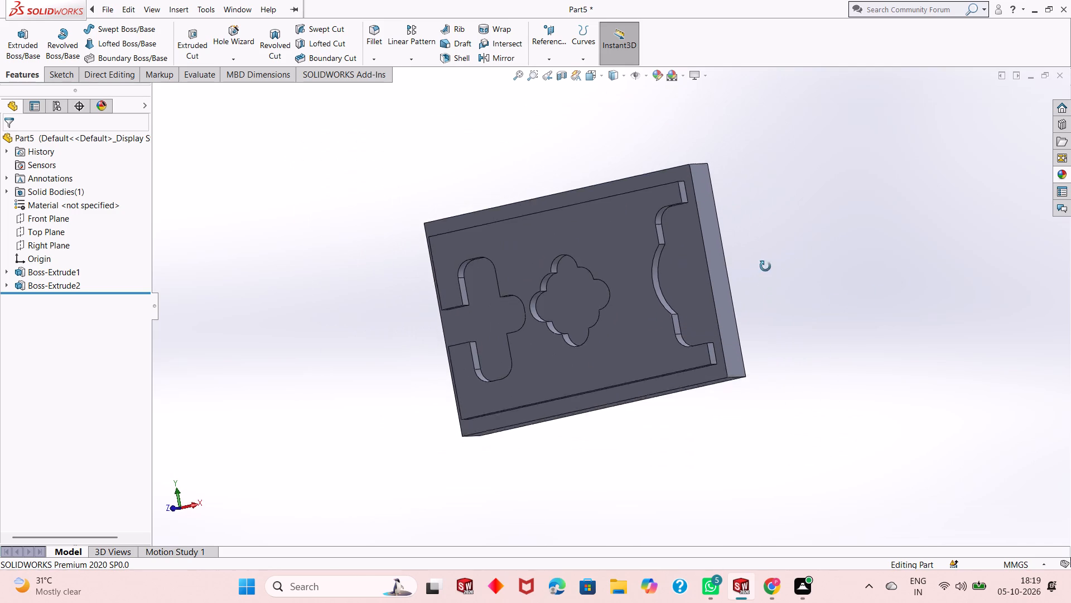
middle_click_drag(765, 266, 746, 190)
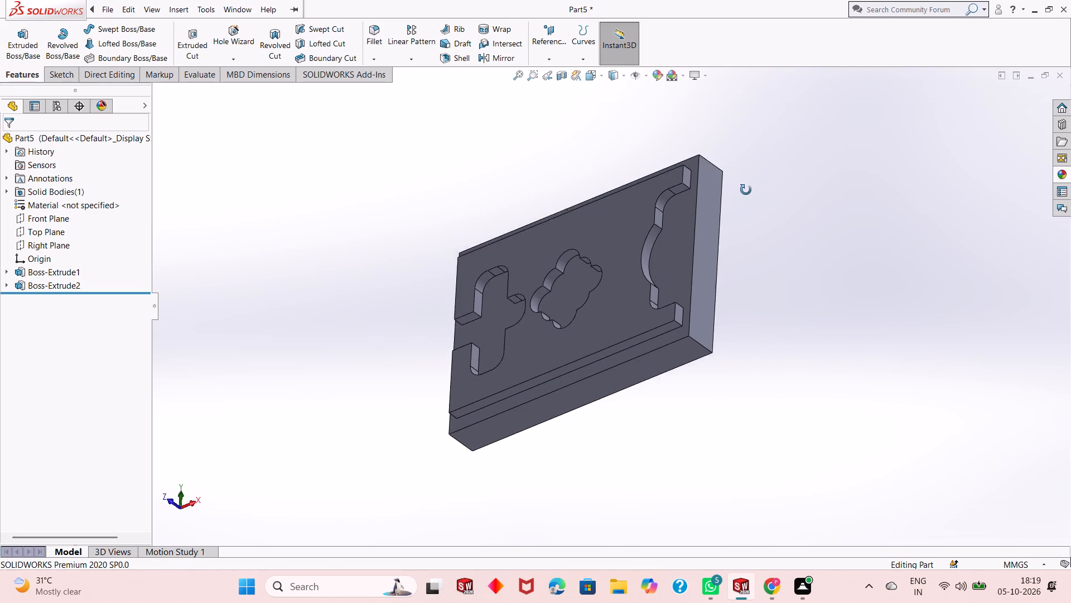
middle_click_drag(746, 190, 750, 327)
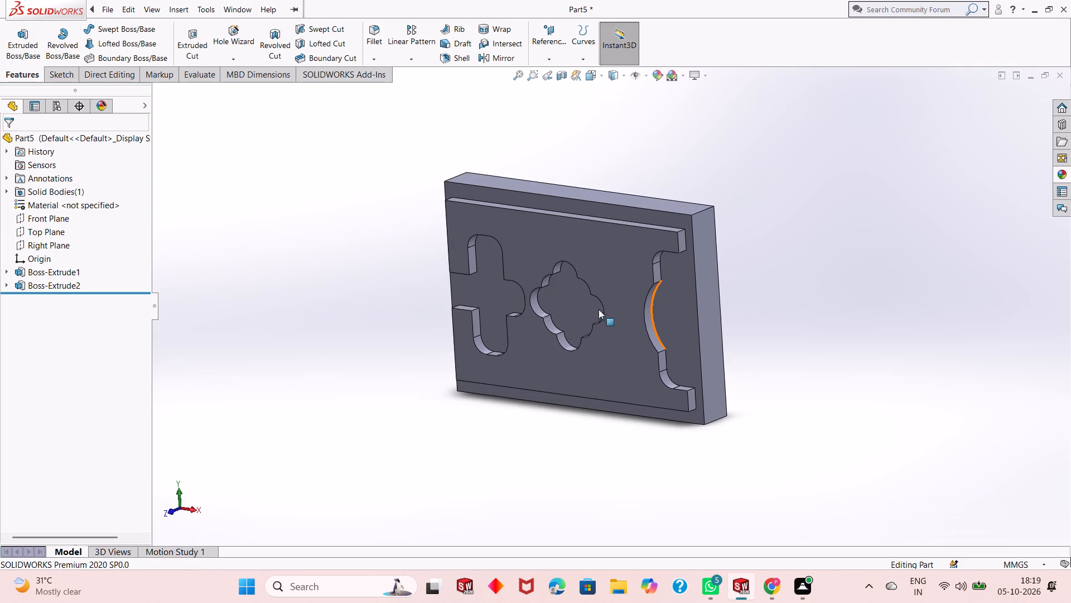
scroll(582, 308, "down", 2)
scroll(582, 308, "up", 2)
middle_click_drag(774, 312, 794, 300)
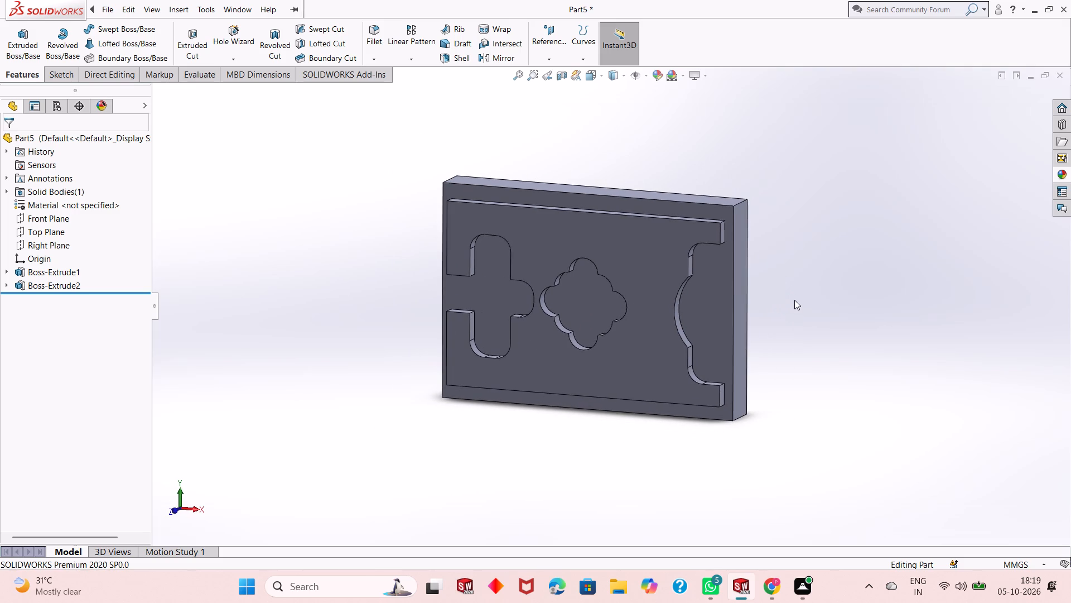
Save the part in the Downloads folder as a SOLIDWORKS part named Fixture plate.
key("ctrl+s")
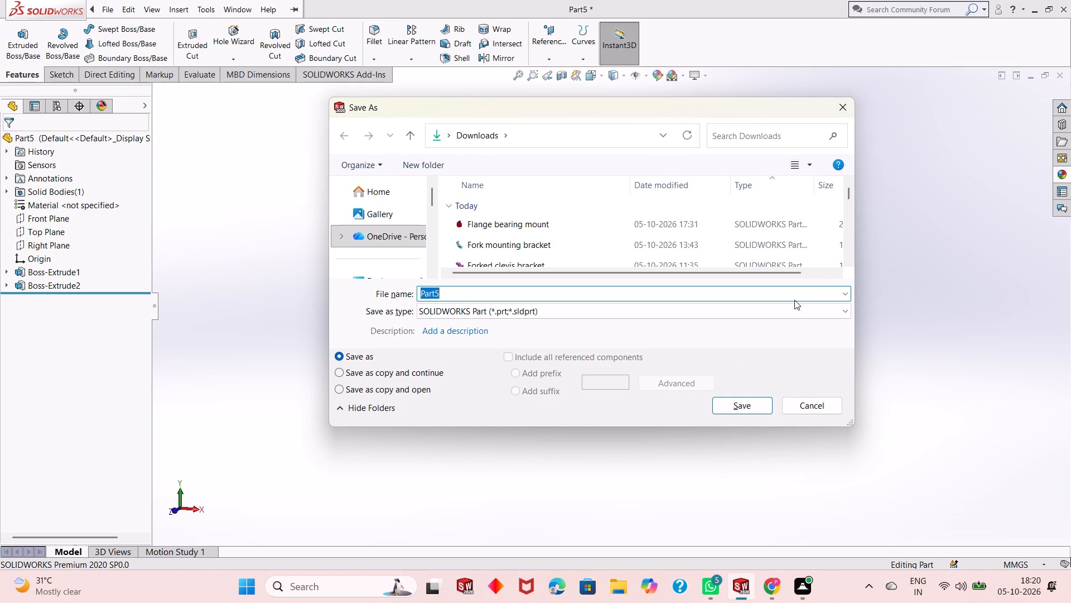
type("Fixtire")
key("BackSpace")
key("BackSpace")
key("BackSpace")
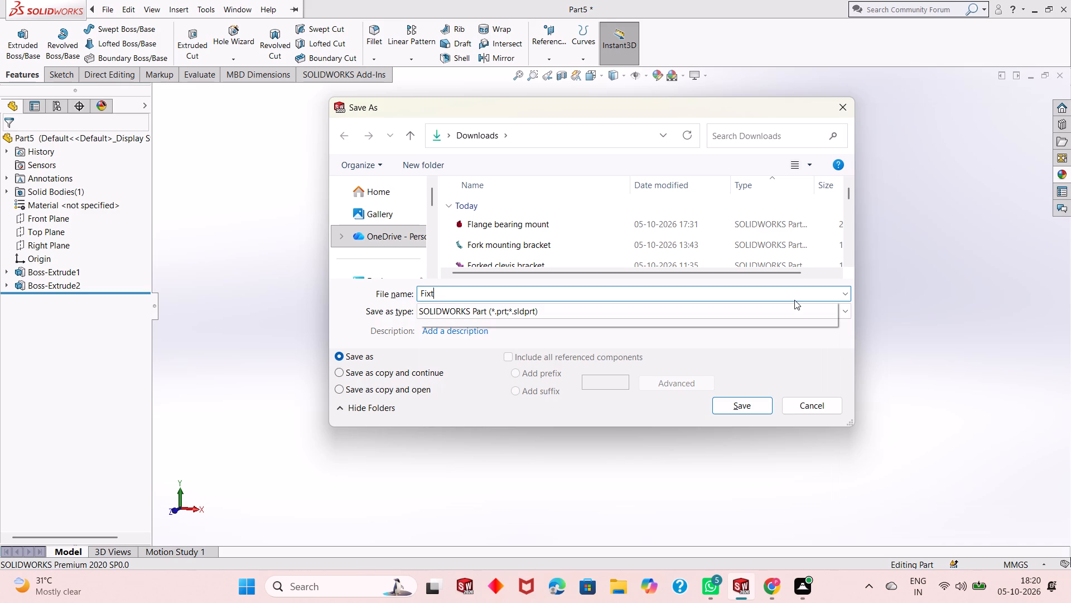
type("ure")
key("space")
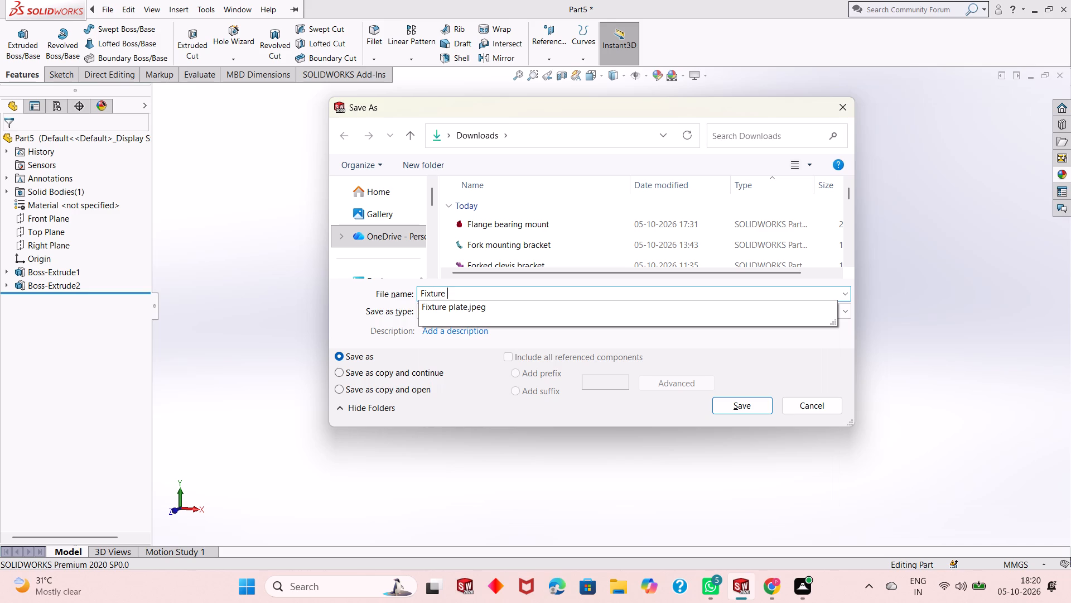
type("plate")
key("Return")
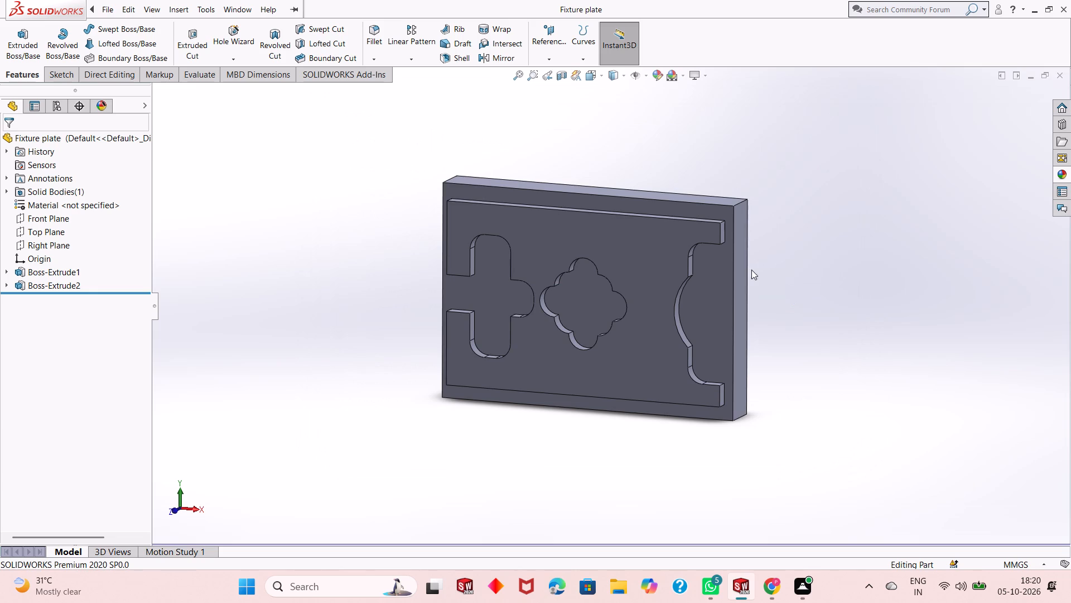
Save a PDF copy of the part in the Downloads folder under the name Fixture plate.
left_click(363, 7)
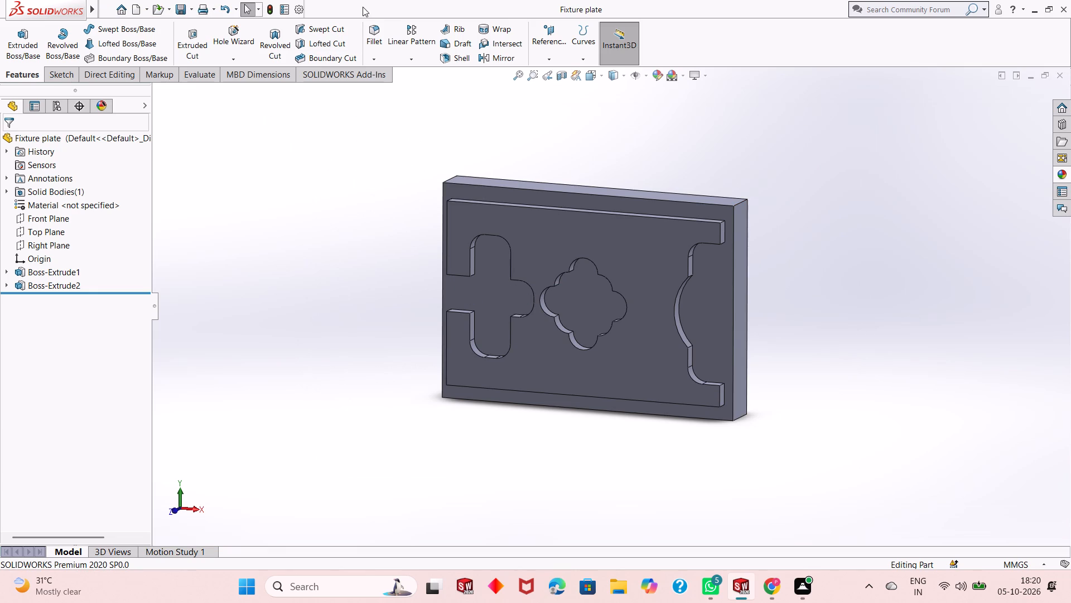
left_click(195, 9)
left_click(197, 35)
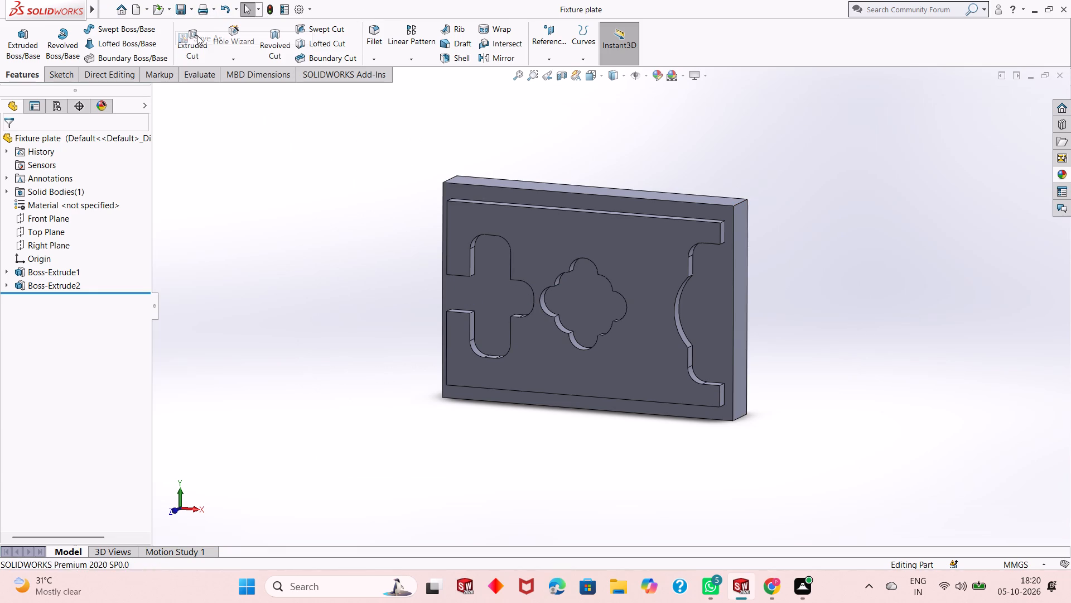
left_click(488, 315)
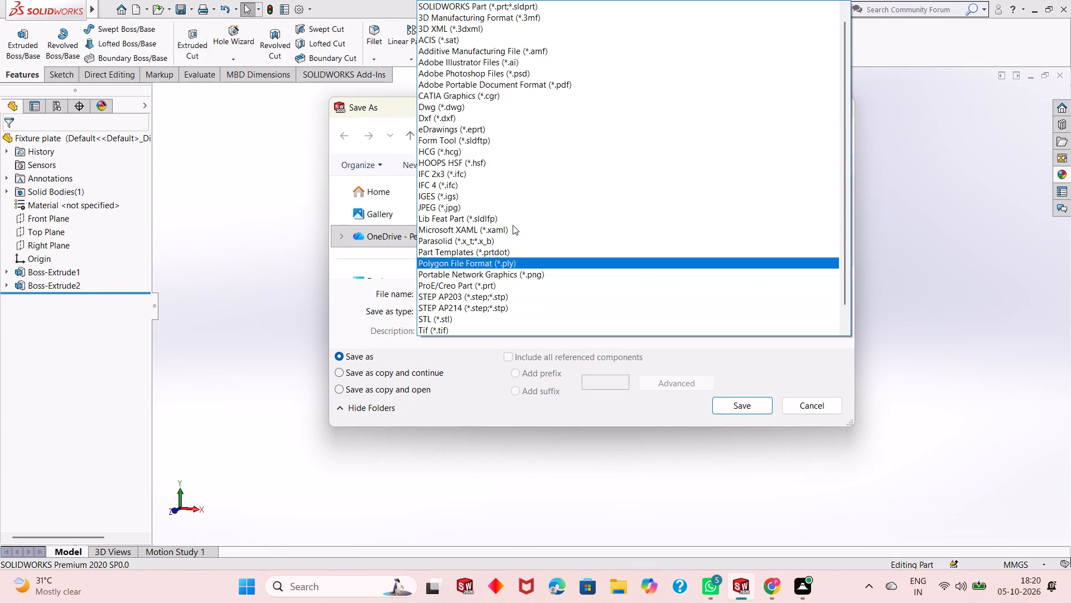
left_click(557, 88)
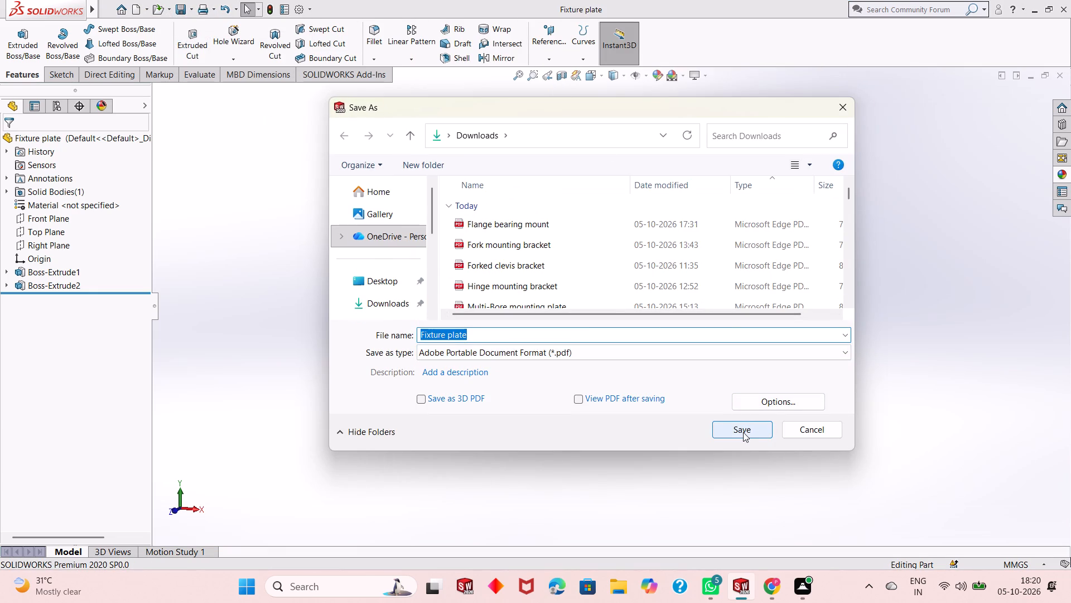
left_click(743, 432)
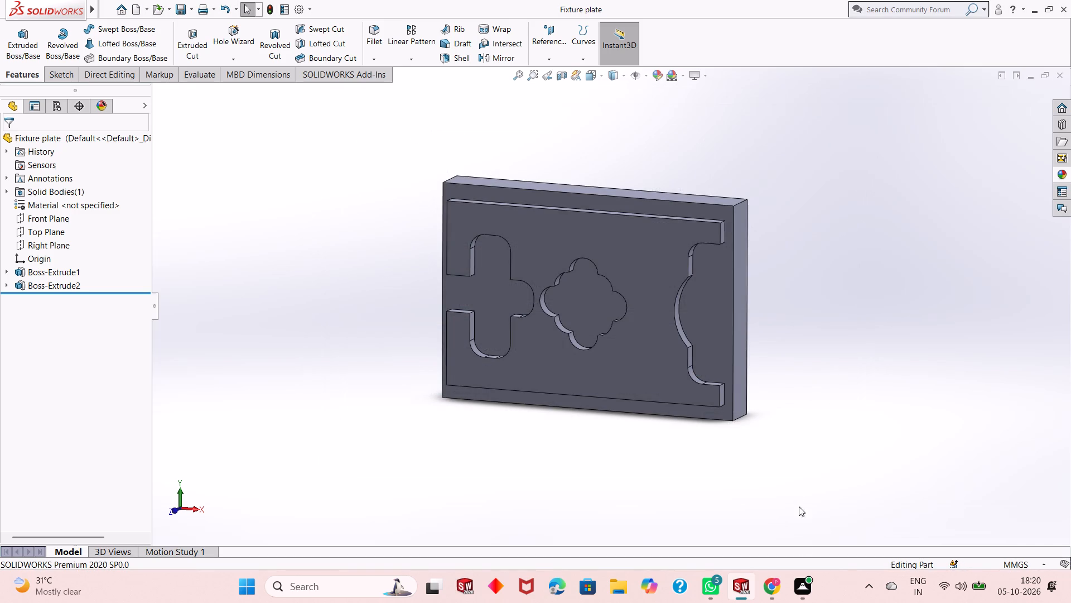